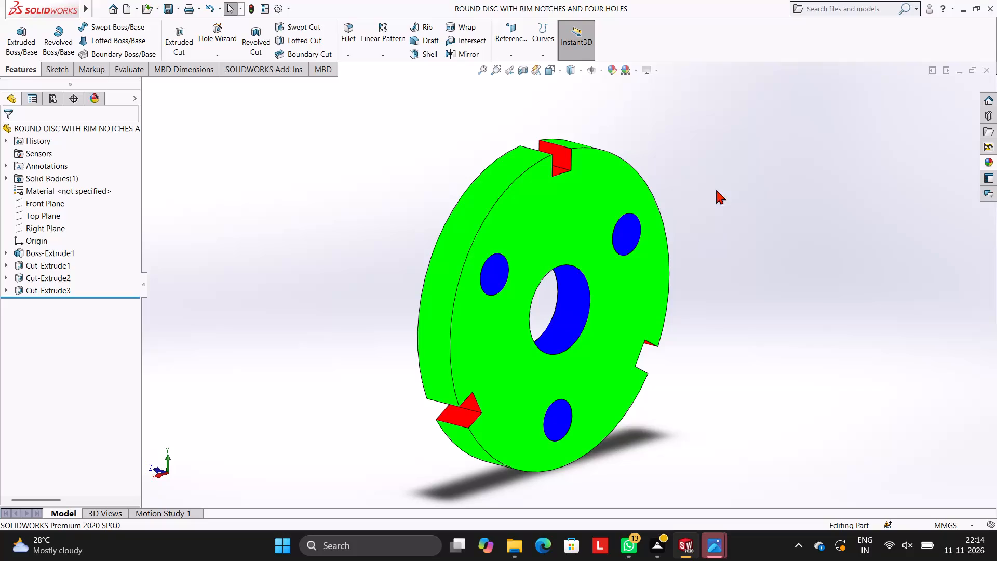
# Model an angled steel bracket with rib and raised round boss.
# Close the round disc part and create a new part document.
pyautogui.click(990, 66)
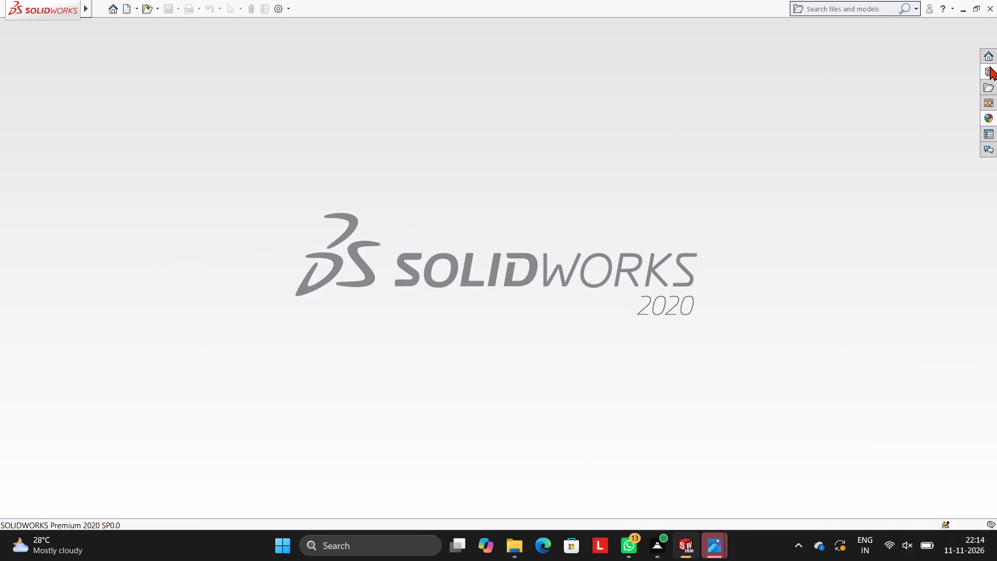
pyautogui.click(126, 6)
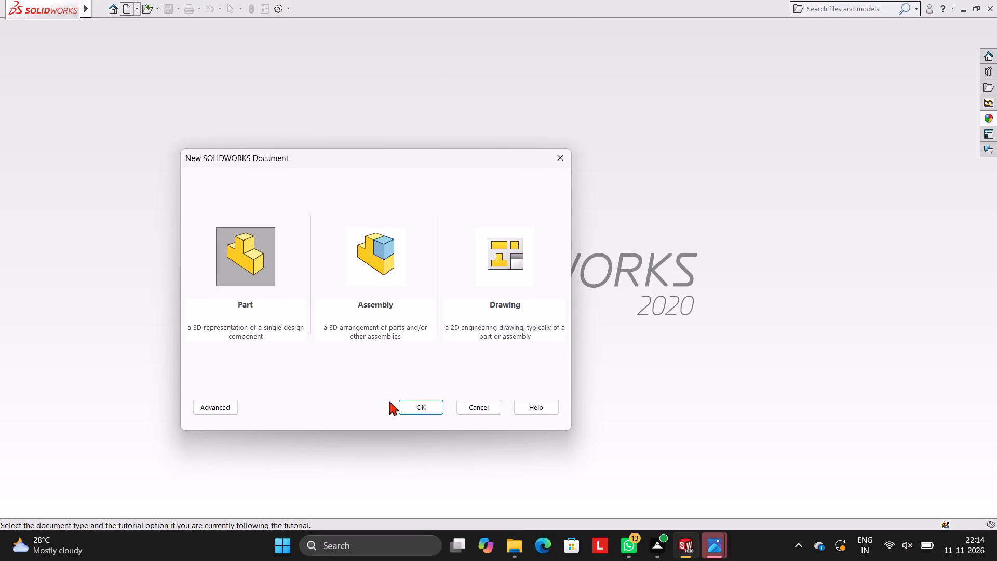
pyautogui.click(416, 408)
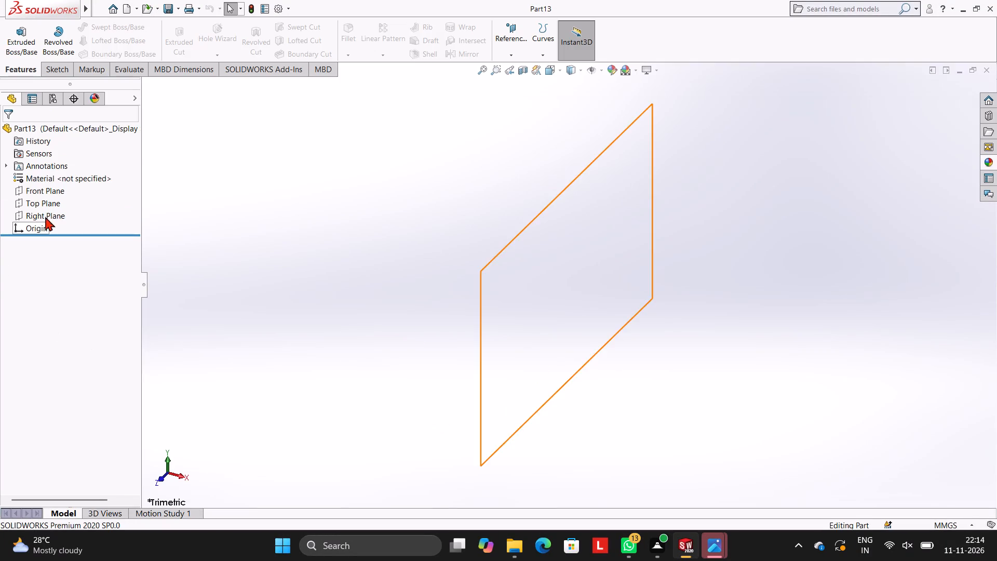
# Start a sketch on the Front Plane and draw a 92 mm horizontal line from the origin.
pyautogui.click(51, 193)
pyautogui.click(62, 181)
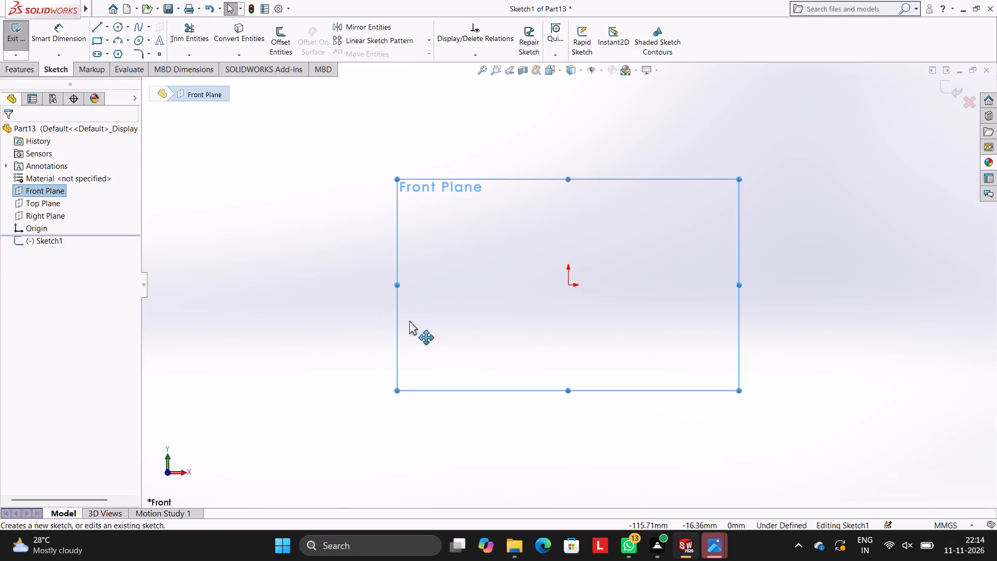
pyautogui.click(466, 230)
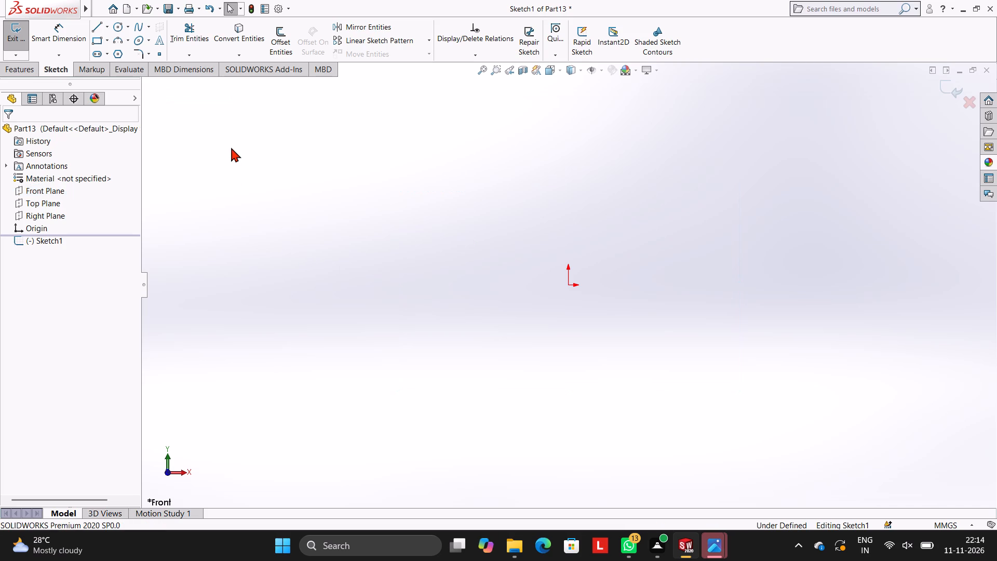
pyautogui.click(98, 28)
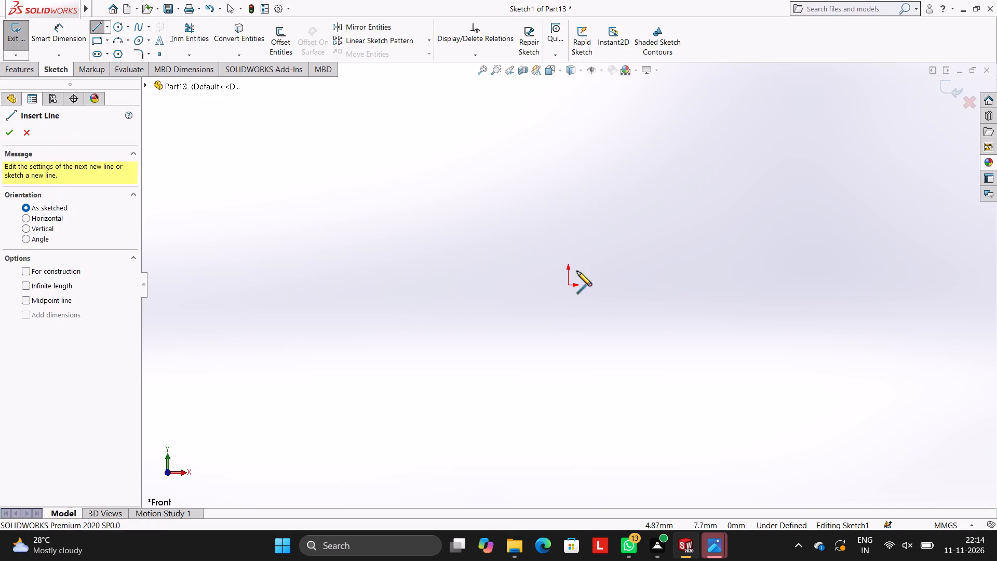
pyautogui.click(568, 285)
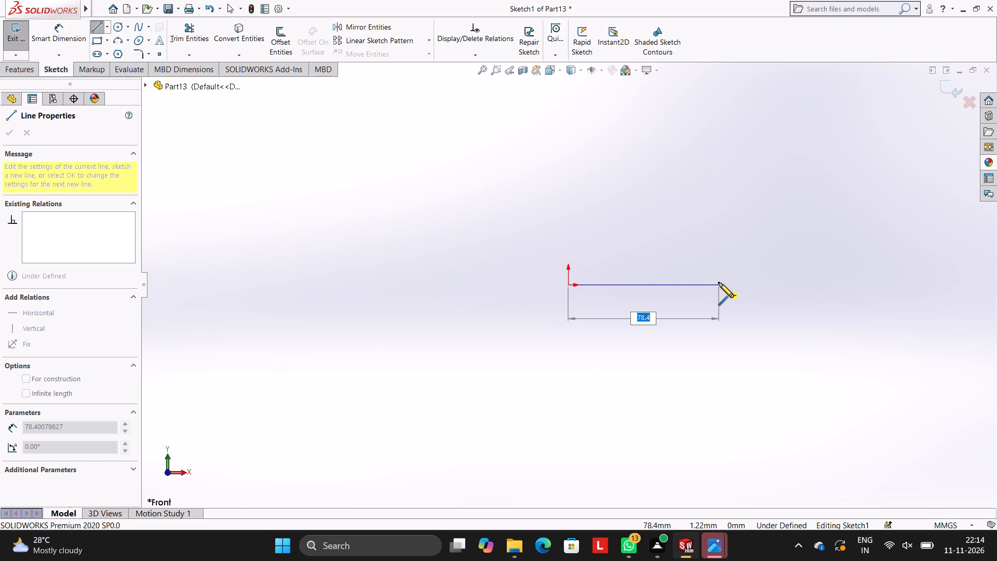
pyautogui.write('92')
pyautogui.press('Return')
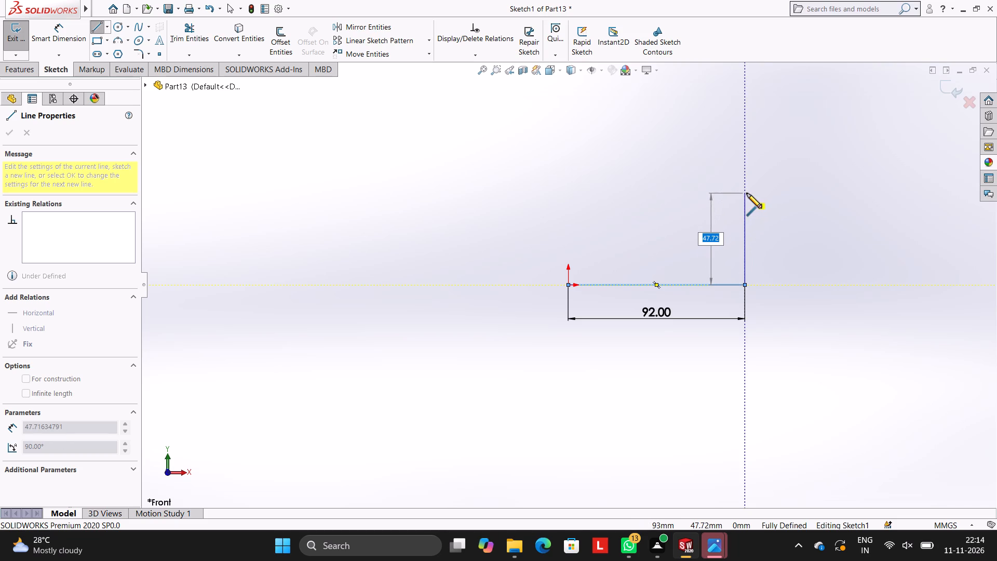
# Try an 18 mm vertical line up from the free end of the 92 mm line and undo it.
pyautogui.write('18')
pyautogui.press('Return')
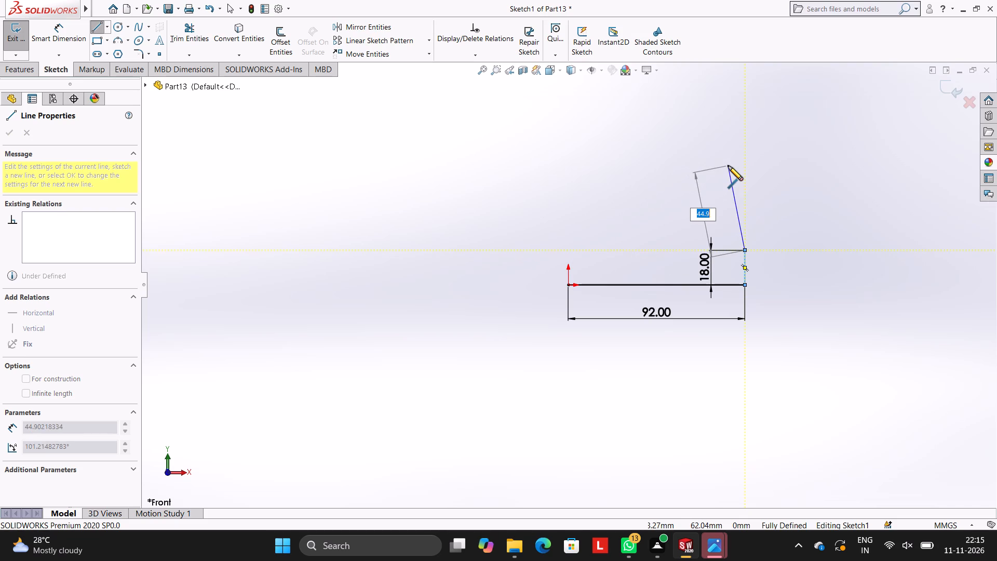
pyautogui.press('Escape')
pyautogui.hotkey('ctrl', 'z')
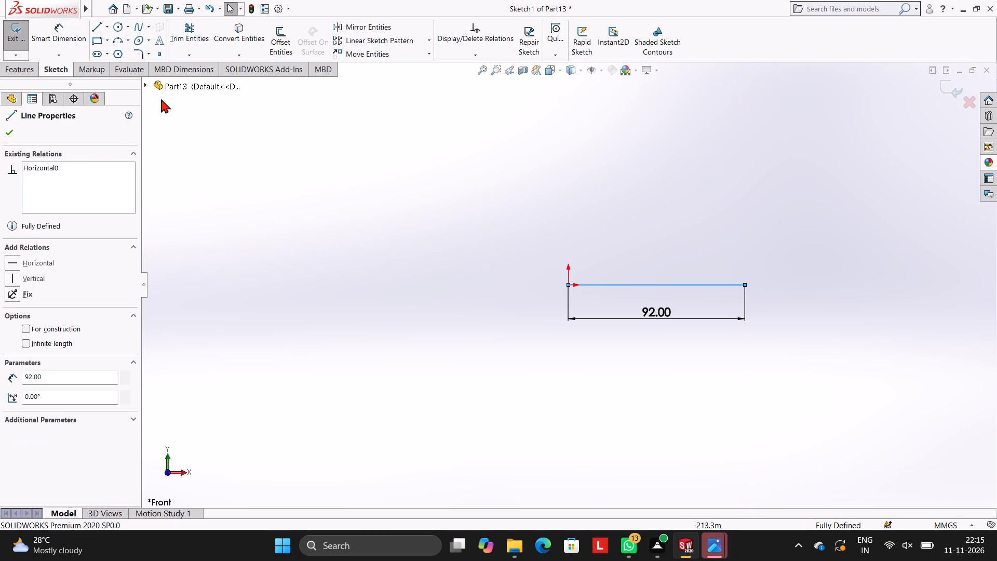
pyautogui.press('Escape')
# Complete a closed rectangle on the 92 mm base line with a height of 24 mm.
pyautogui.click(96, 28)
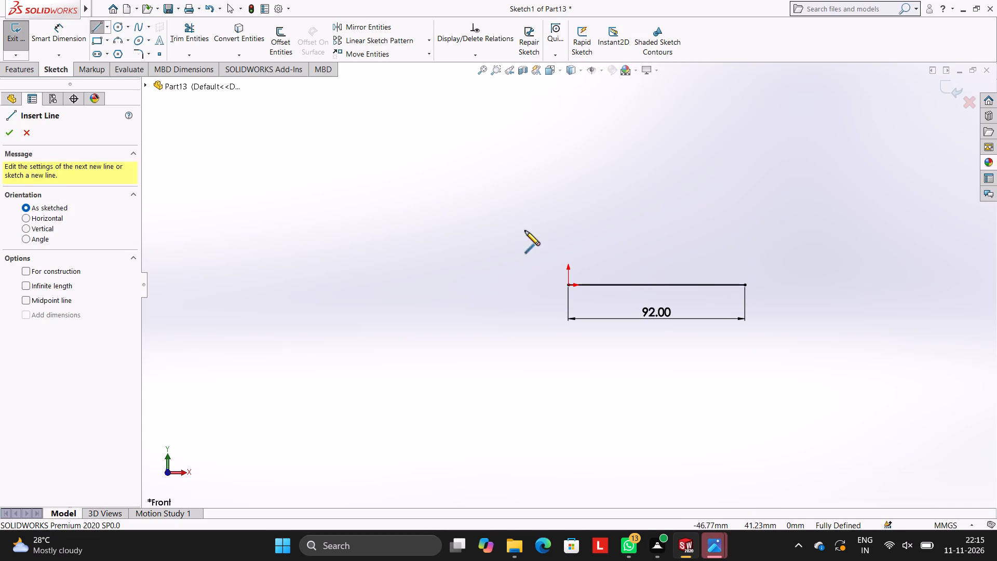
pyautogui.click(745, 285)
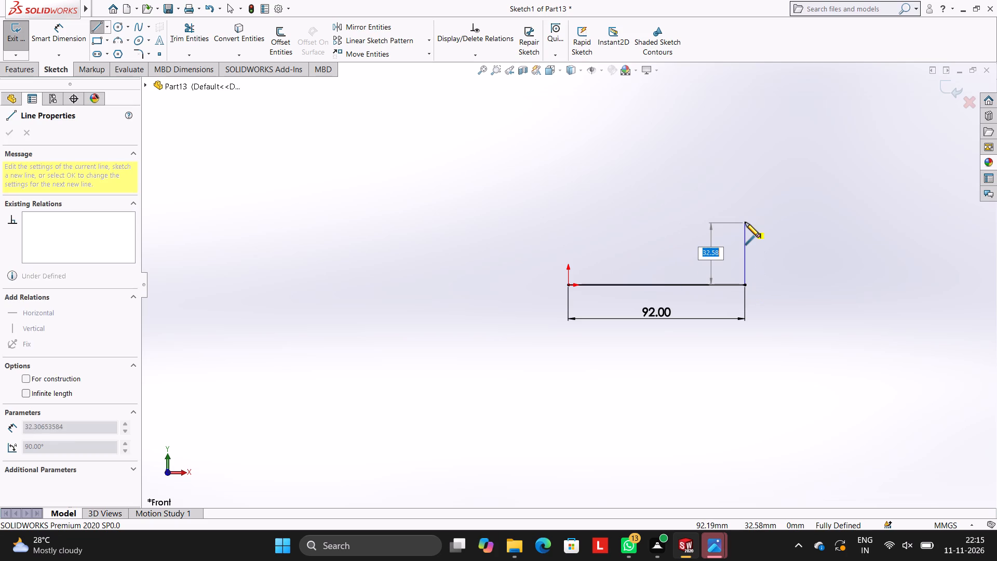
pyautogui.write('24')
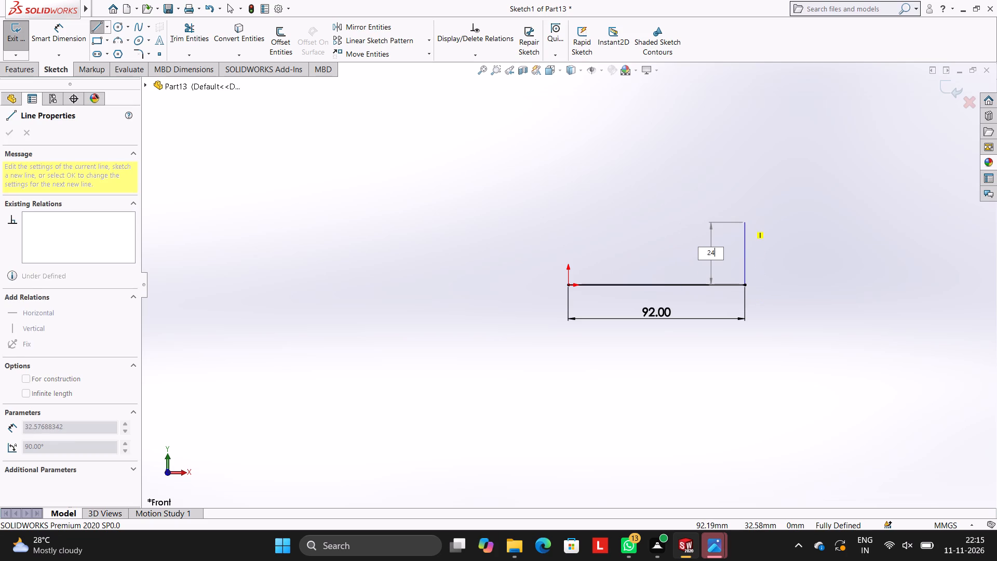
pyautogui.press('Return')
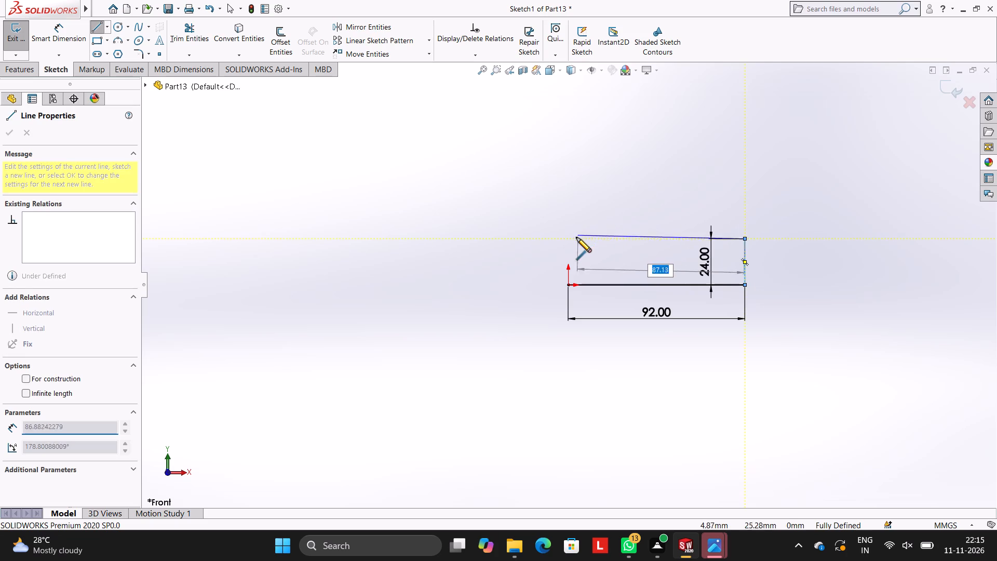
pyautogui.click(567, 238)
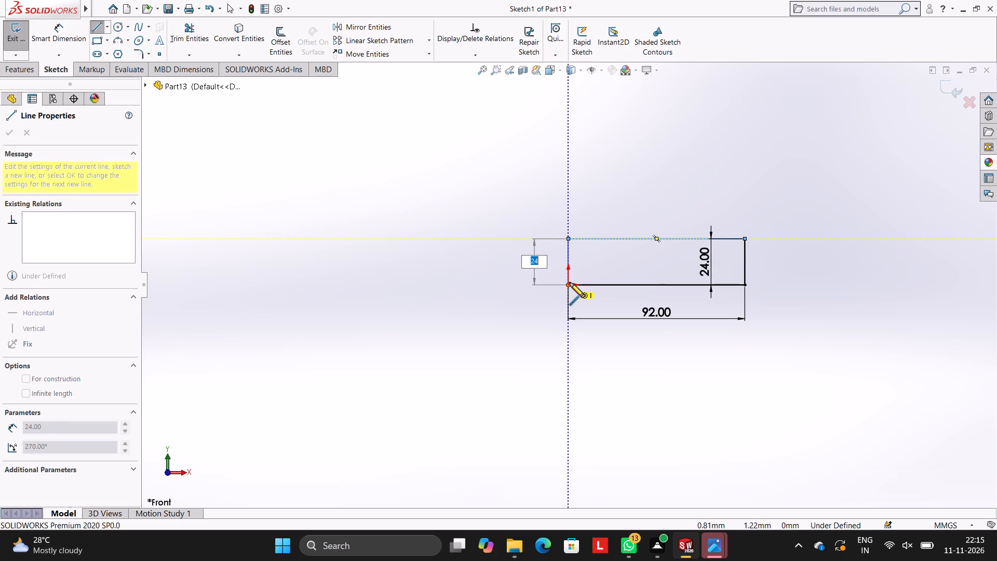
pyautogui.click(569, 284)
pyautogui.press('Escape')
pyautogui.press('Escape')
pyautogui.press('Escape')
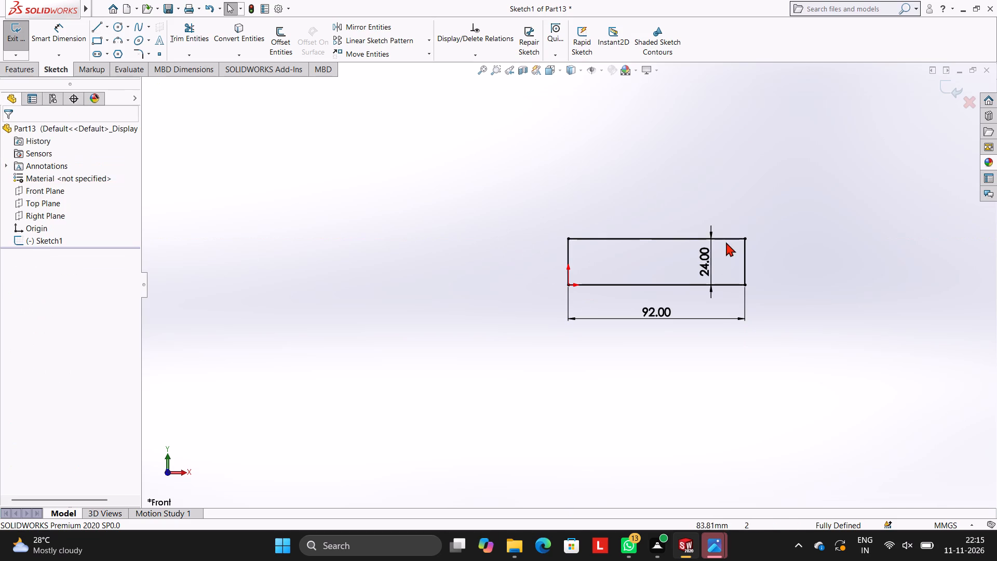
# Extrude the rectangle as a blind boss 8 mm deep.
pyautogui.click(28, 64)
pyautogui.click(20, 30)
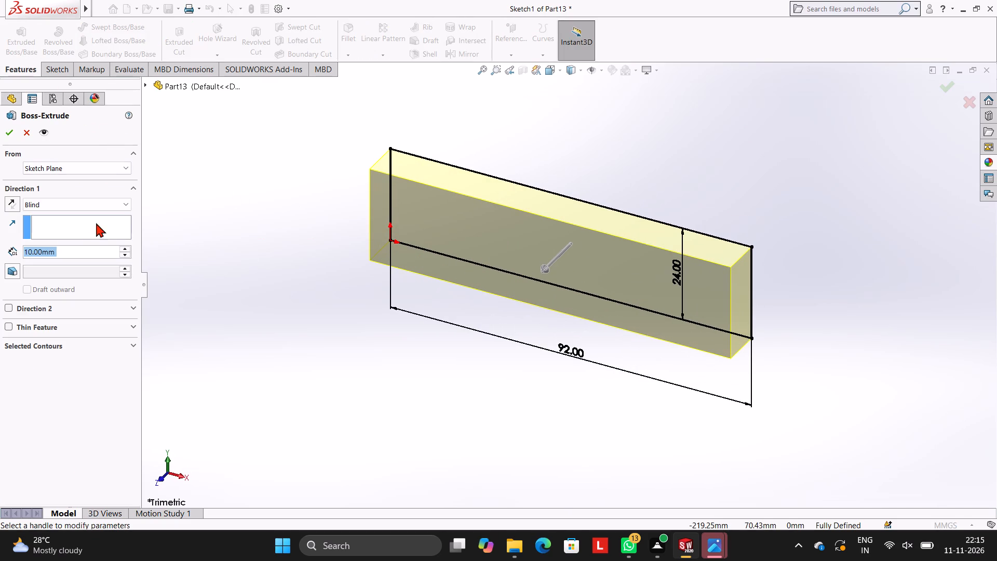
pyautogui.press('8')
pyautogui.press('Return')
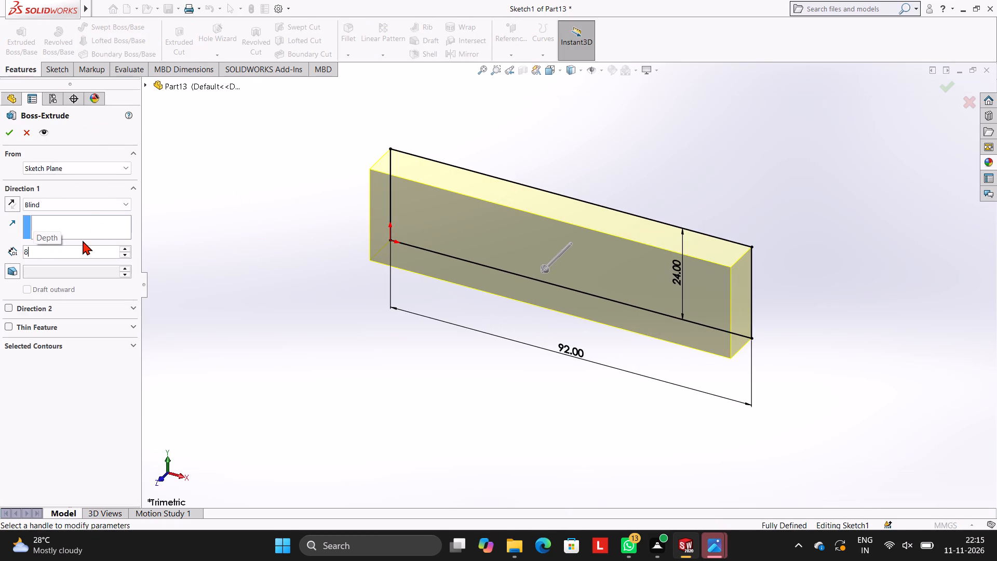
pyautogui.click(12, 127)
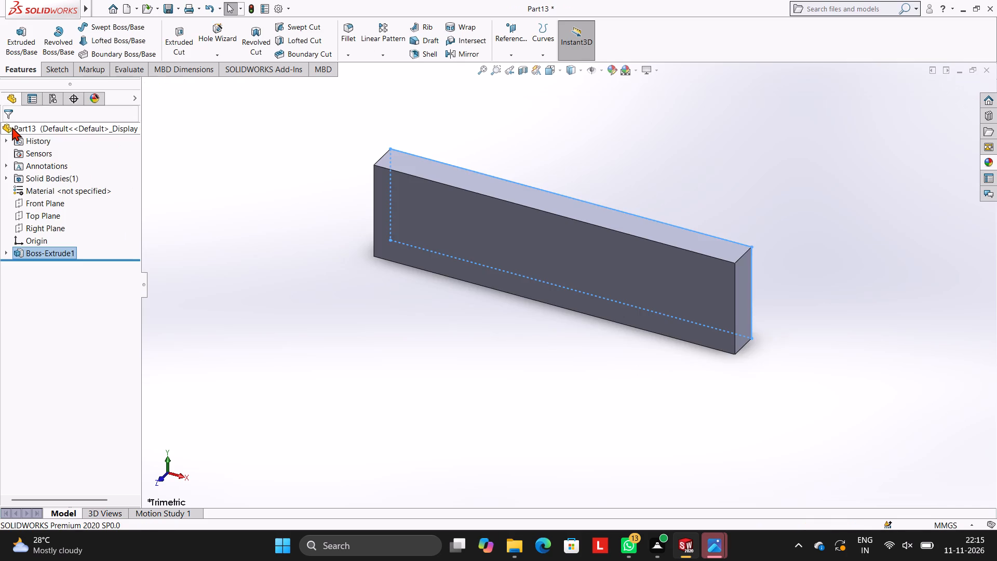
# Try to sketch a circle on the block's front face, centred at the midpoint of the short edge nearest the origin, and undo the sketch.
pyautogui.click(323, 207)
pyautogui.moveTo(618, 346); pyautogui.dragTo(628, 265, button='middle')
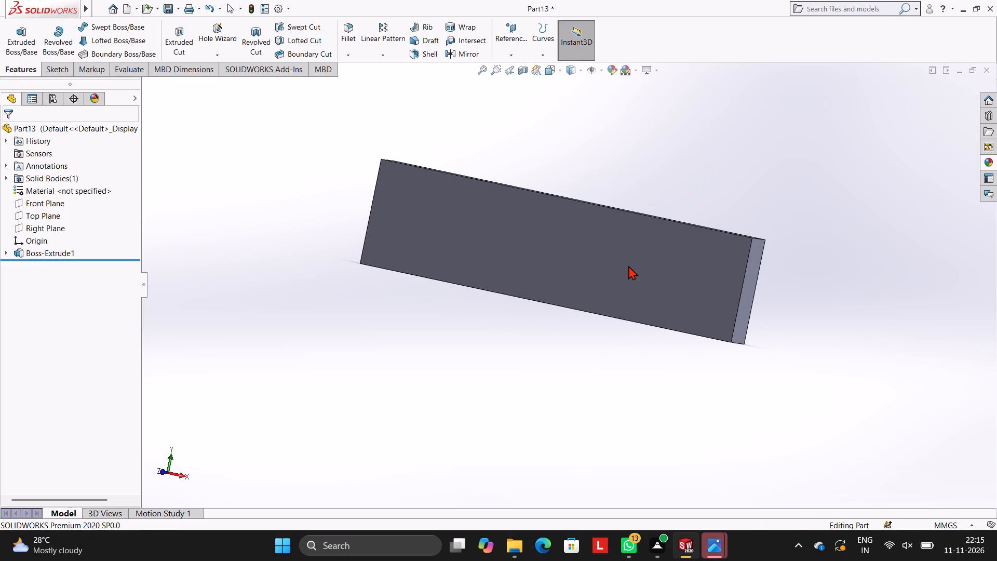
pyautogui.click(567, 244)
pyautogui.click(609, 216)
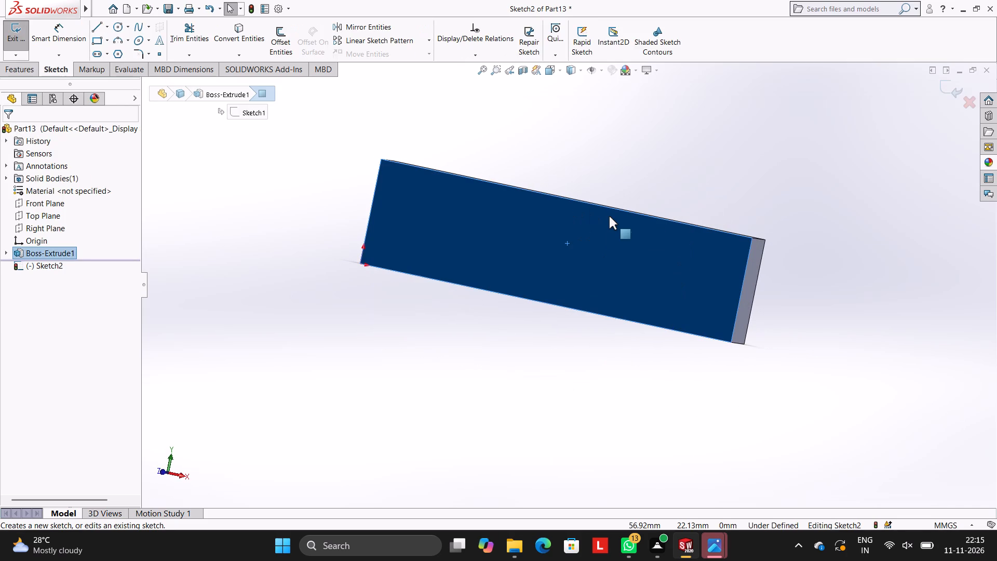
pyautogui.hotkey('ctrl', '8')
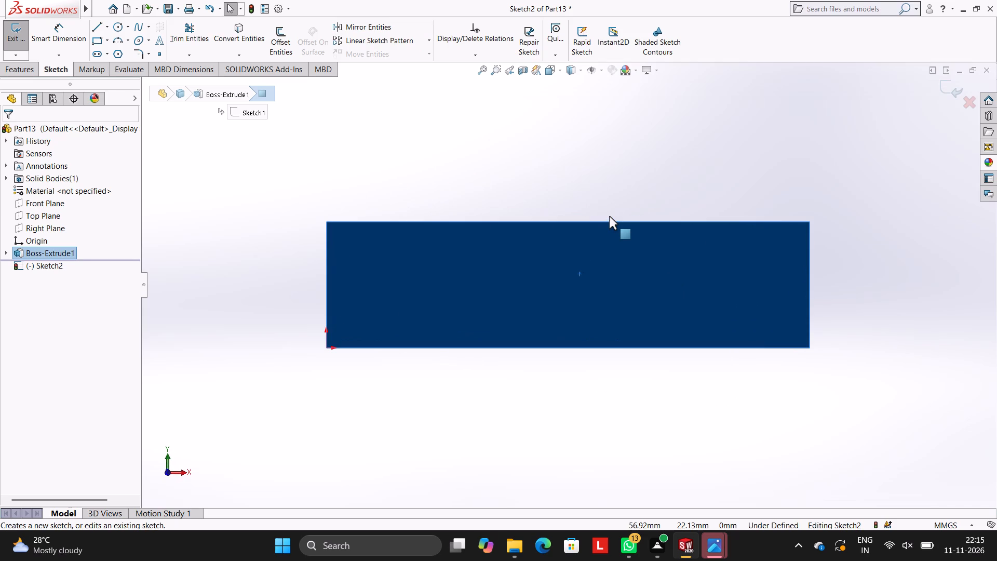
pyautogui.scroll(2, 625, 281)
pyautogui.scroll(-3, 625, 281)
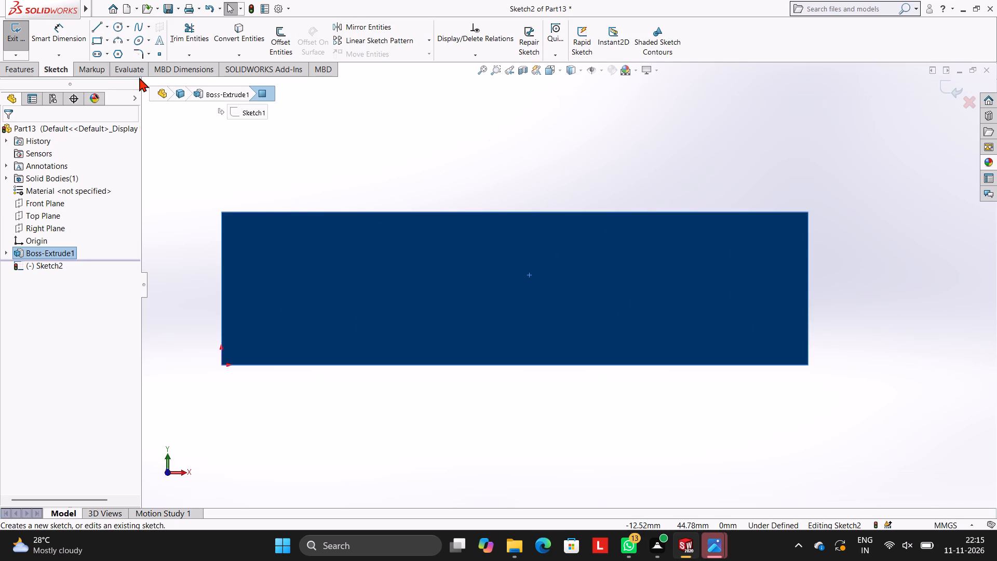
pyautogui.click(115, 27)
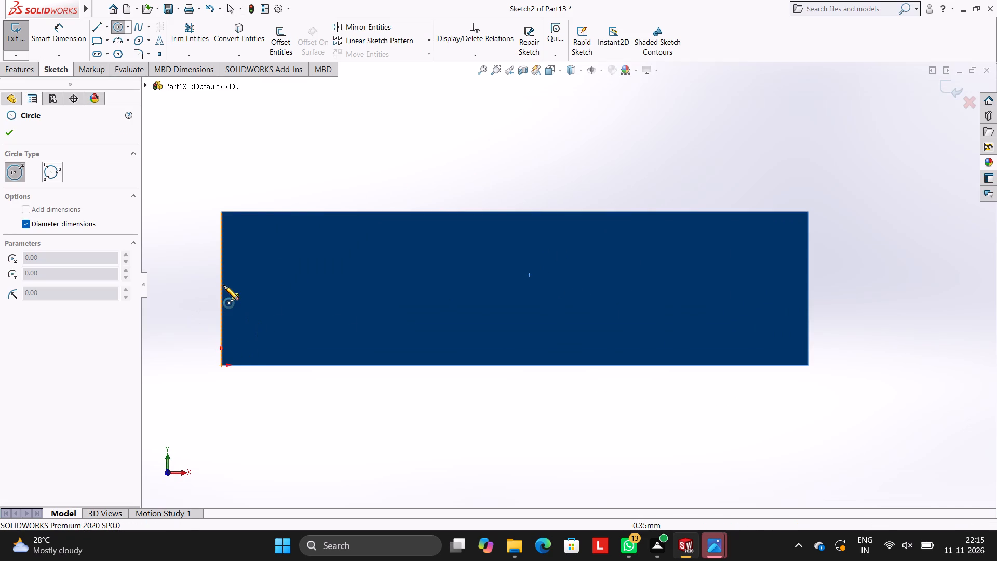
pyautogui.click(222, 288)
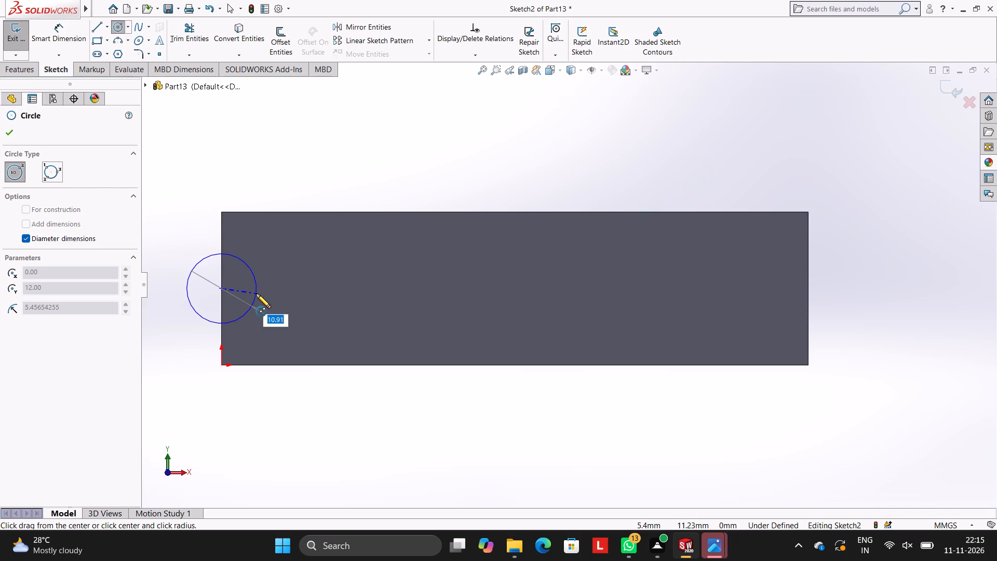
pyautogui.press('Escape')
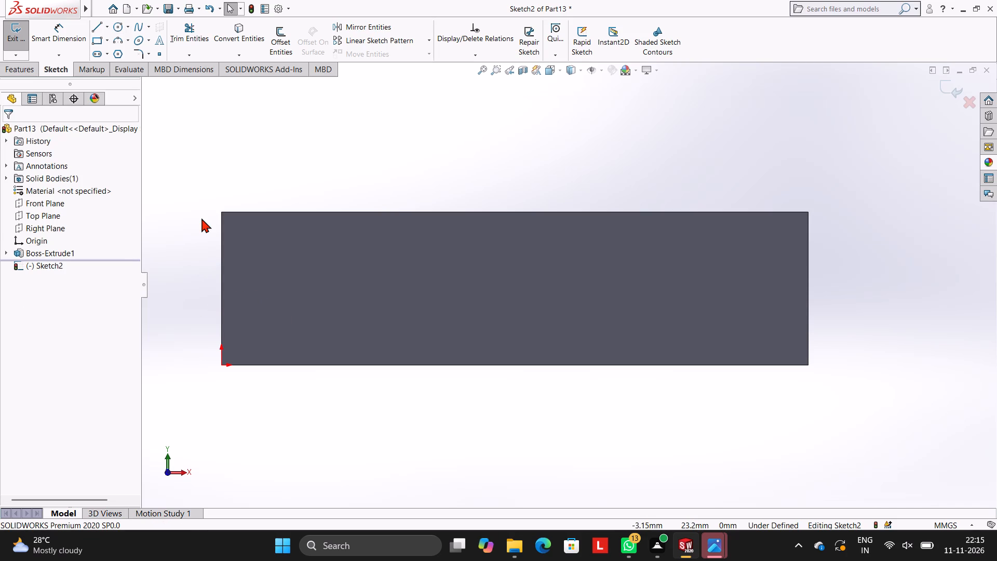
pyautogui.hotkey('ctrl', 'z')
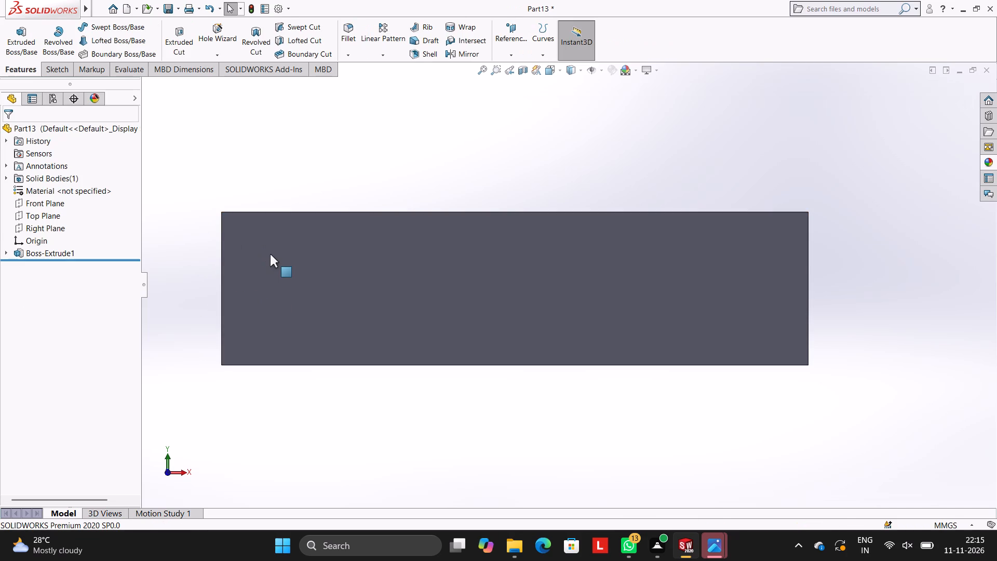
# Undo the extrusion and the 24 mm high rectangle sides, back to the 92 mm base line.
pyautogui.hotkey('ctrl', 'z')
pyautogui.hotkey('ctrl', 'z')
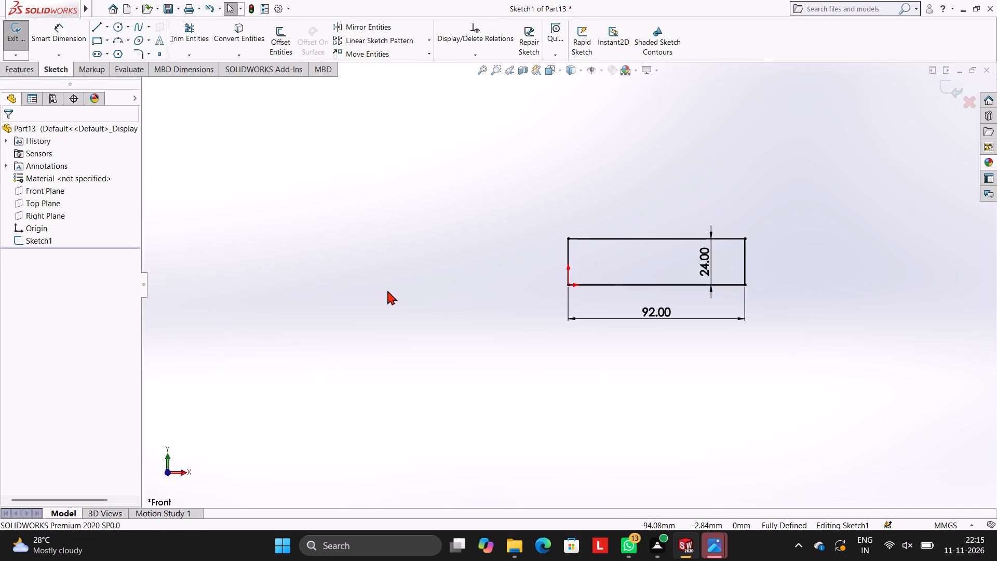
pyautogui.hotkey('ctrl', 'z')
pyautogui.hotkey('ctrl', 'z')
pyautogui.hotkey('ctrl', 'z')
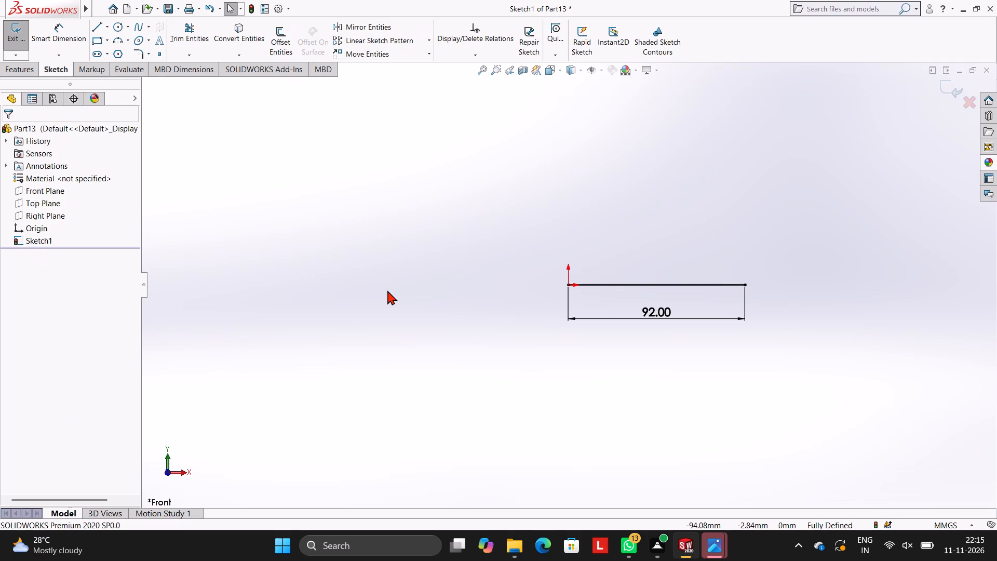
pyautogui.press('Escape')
# Complete a closed rectangle on the 92 mm base line with a height of 36 mm, starting from the origin.
pyautogui.click(92, 28)
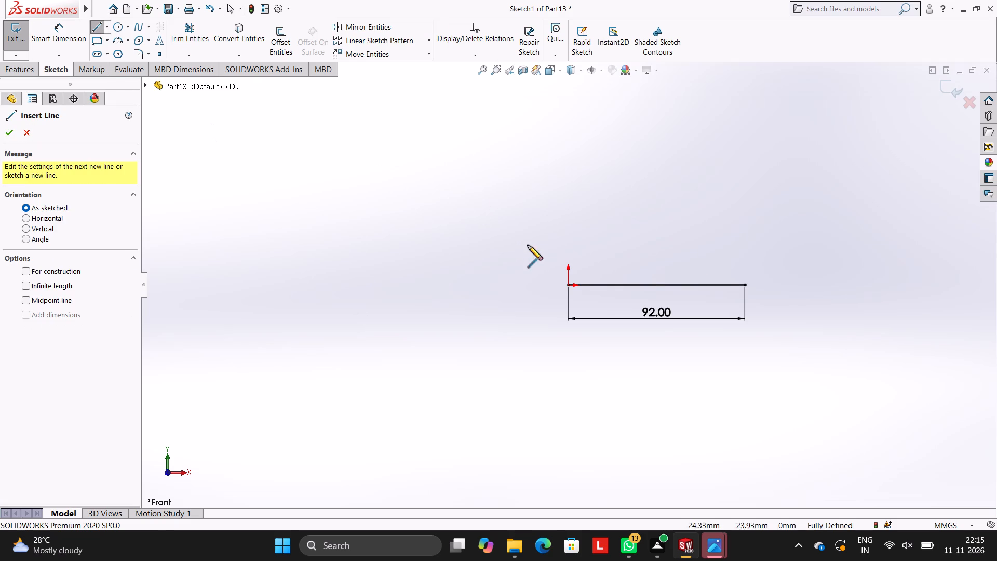
pyautogui.click(568, 284)
pyautogui.write('36')
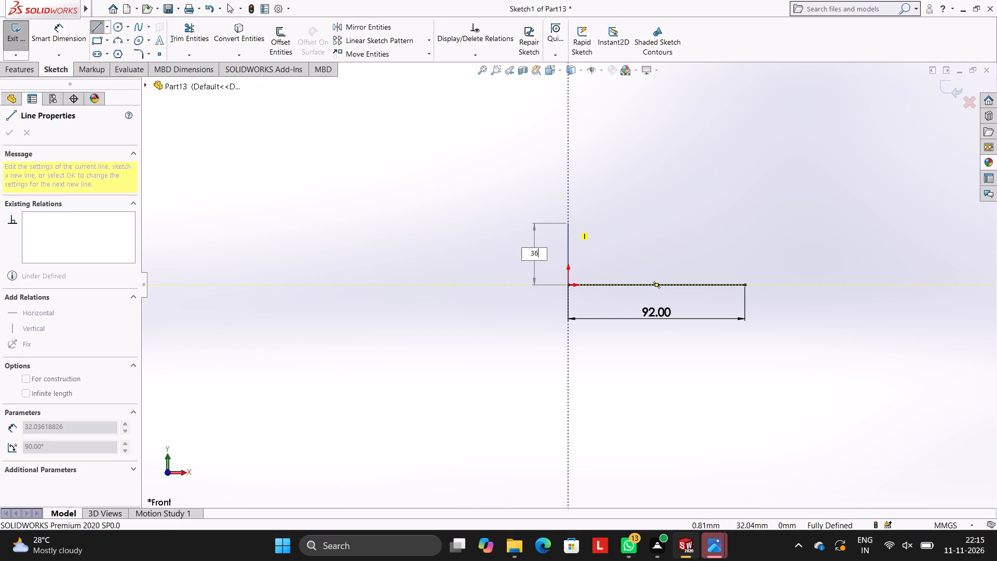
pyautogui.press('Return')
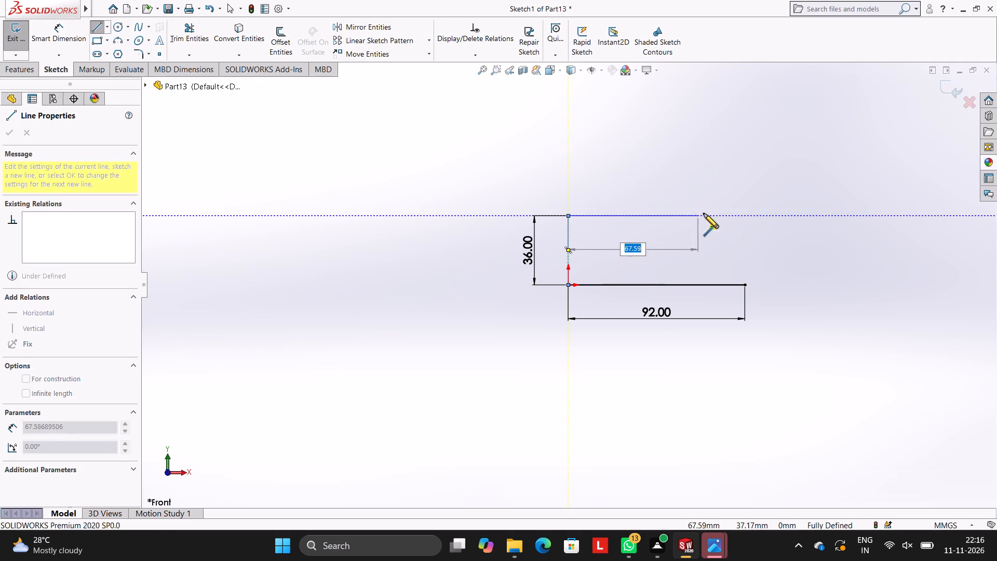
pyautogui.click(745, 216)
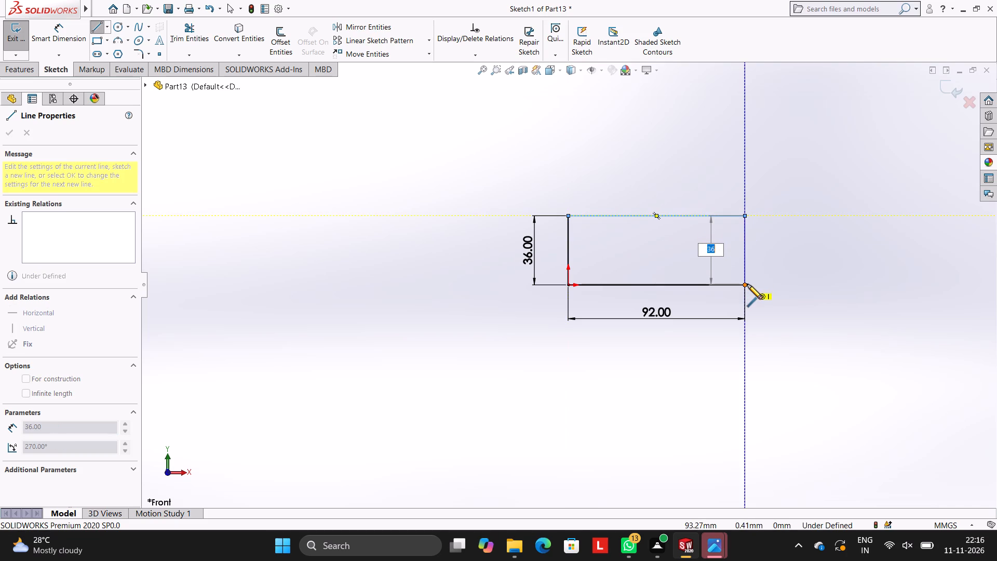
pyautogui.click(746, 285)
pyautogui.press('Escape')
pyautogui.press('Escape')
pyautogui.press('Escape')
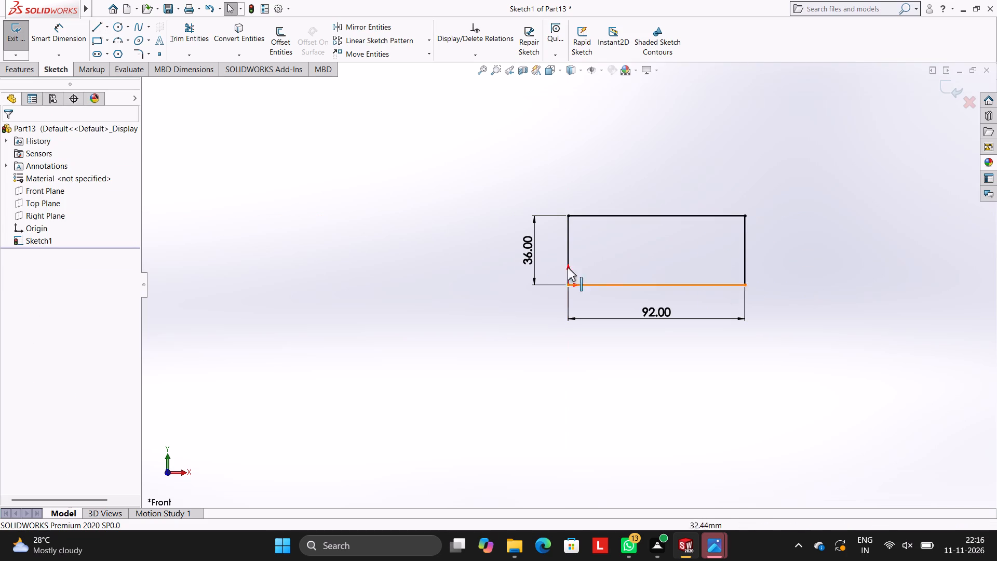
# Extrude the 92 by 36 mm rectangle as a blind boss 8 mm deep.
pyautogui.click(26, 71)
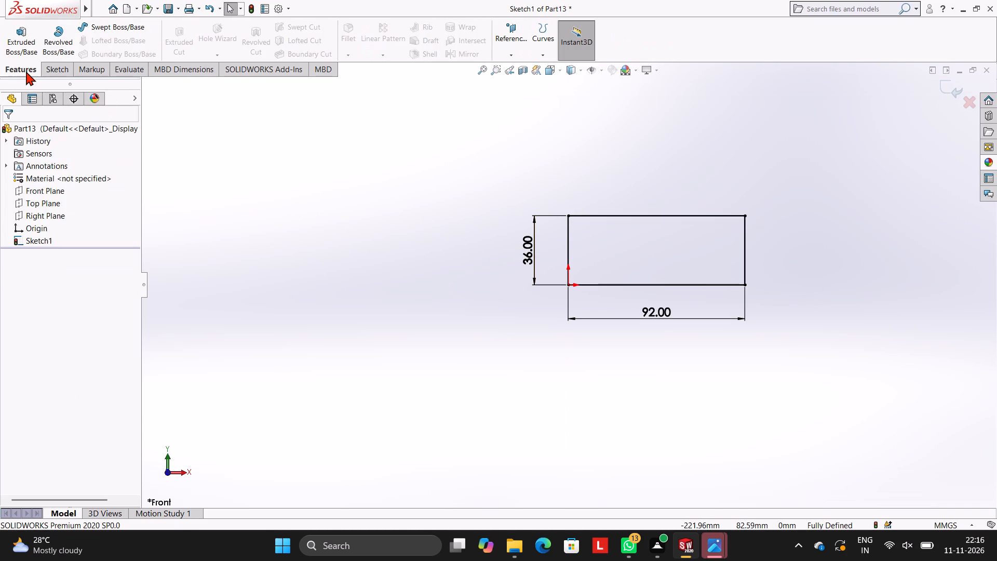
pyautogui.click(30, 45)
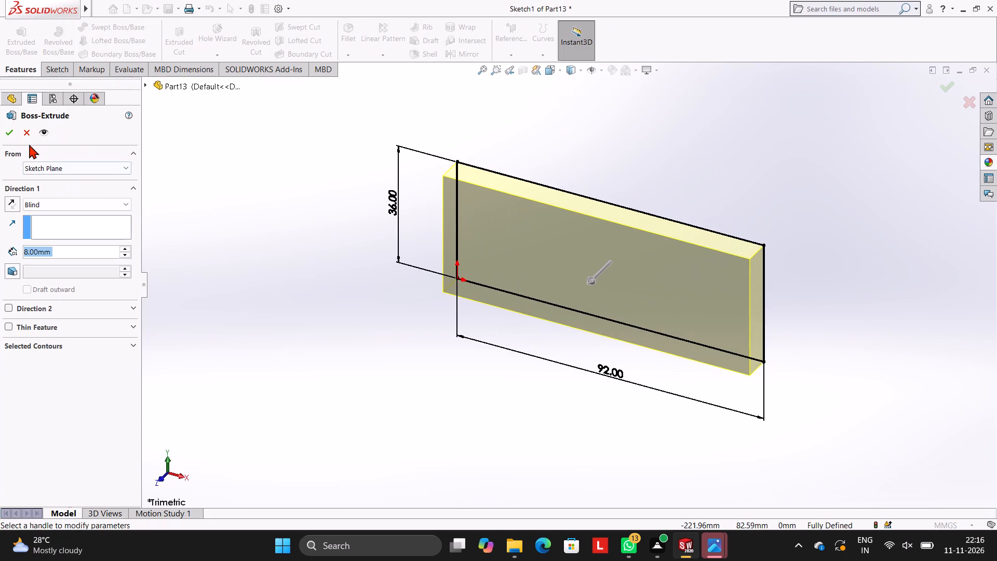
pyautogui.click(11, 135)
pyautogui.click(178, 166)
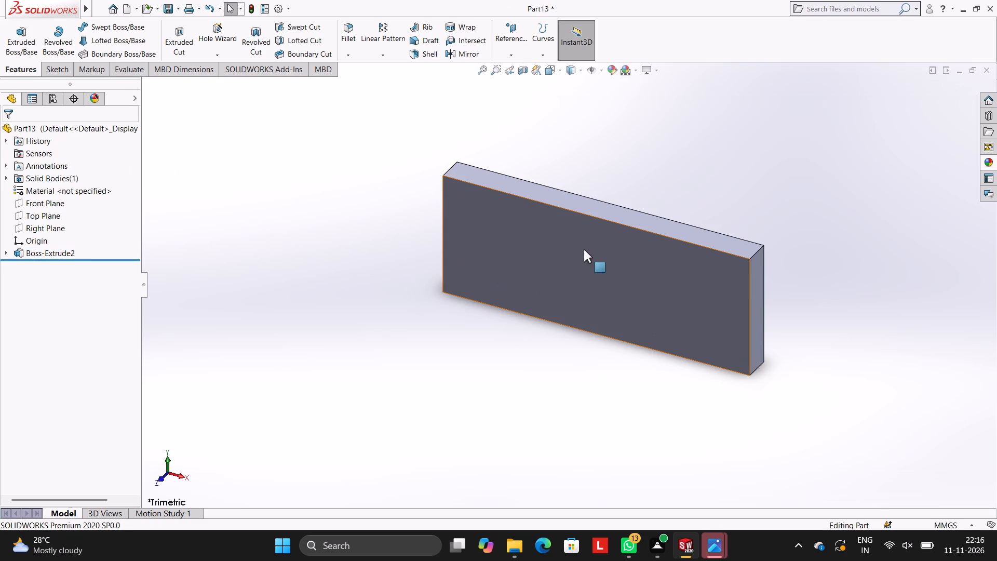
# Start a sketch on the block's front face and draw an 18 mm horizontal line inward from the midpoint of the short edge nearest the origin.
pyautogui.click(579, 246)
pyautogui.click(624, 212)
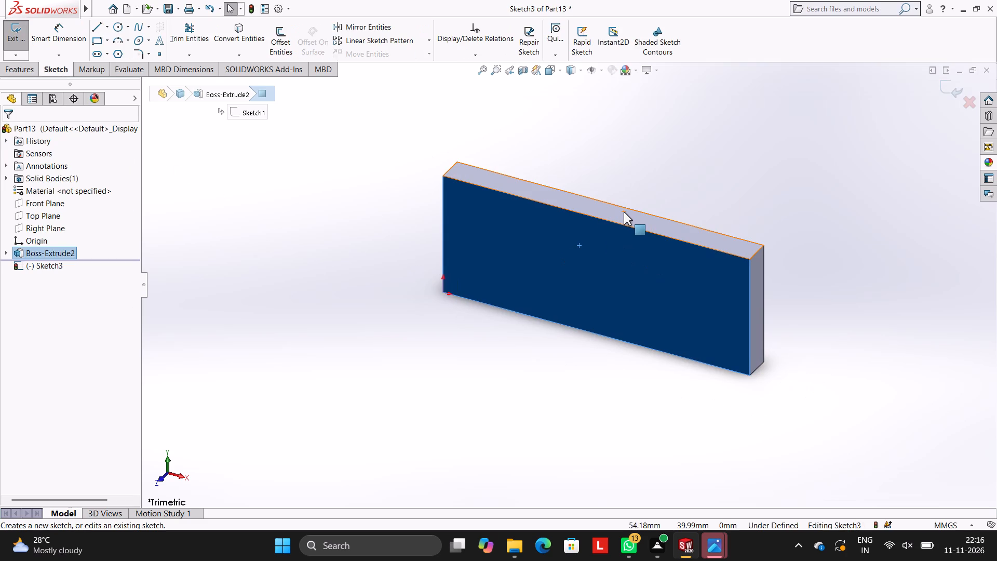
pyautogui.hotkey('ctrl', '8')
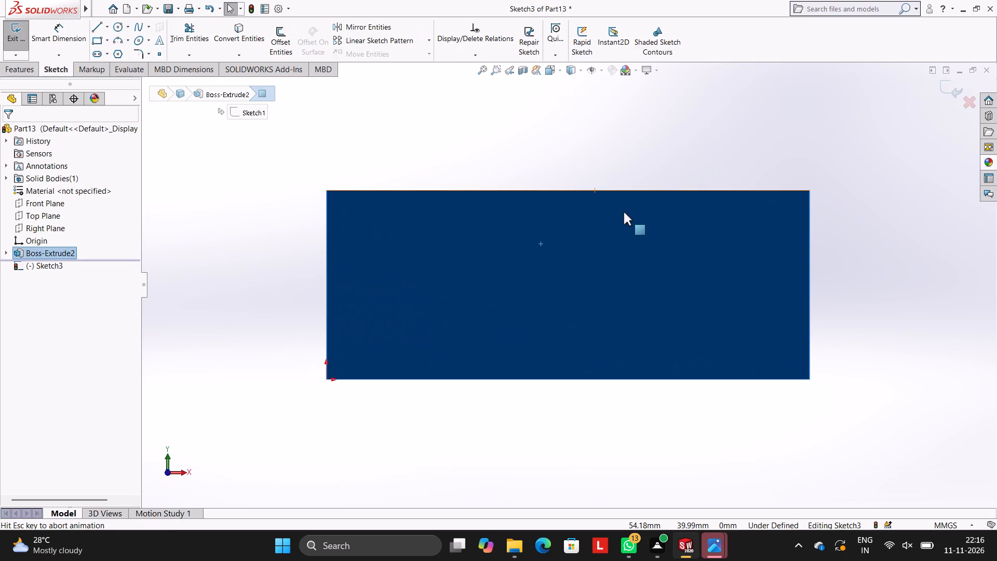
pyautogui.click(96, 29)
pyautogui.press('Escape')
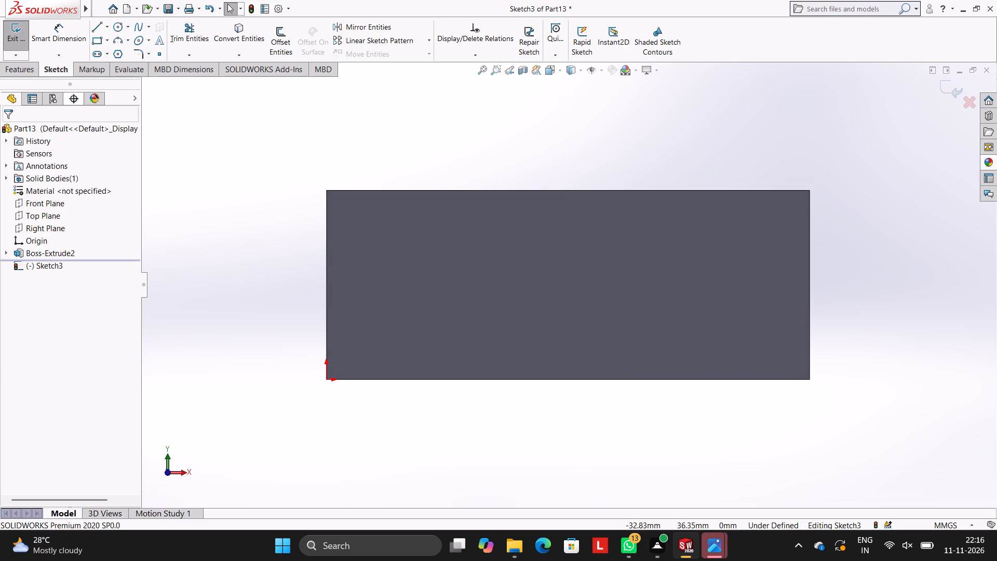
pyautogui.click(95, 24)
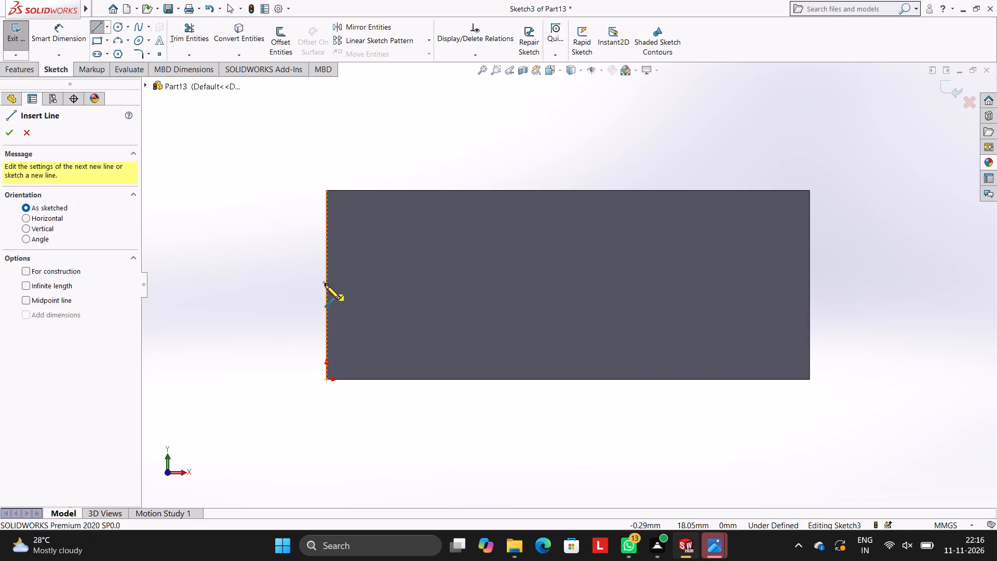
pyautogui.click(325, 285)
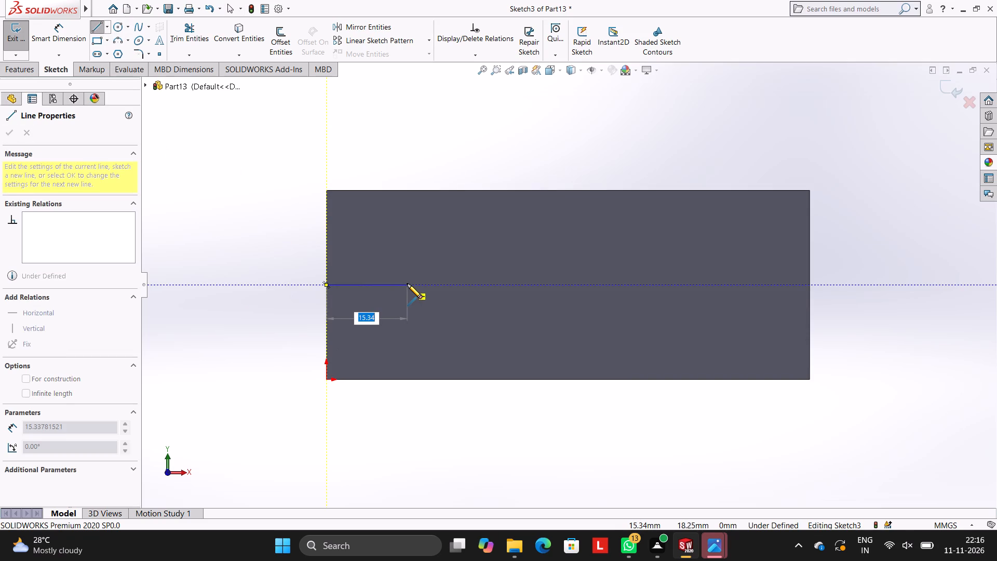
pyautogui.write('18')
pyautogui.press('Return')
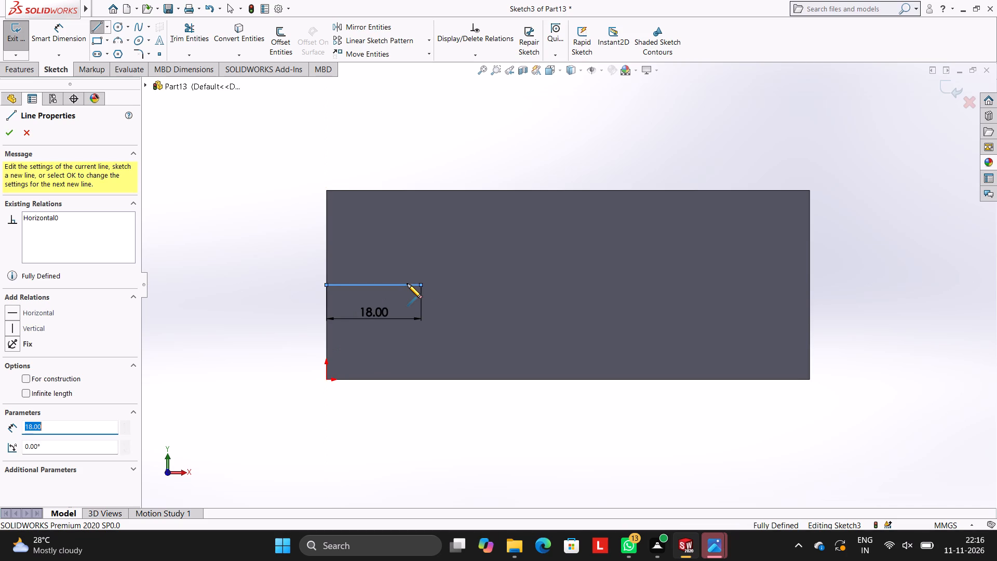
pyautogui.press('Escape')
pyautogui.press('Escape')
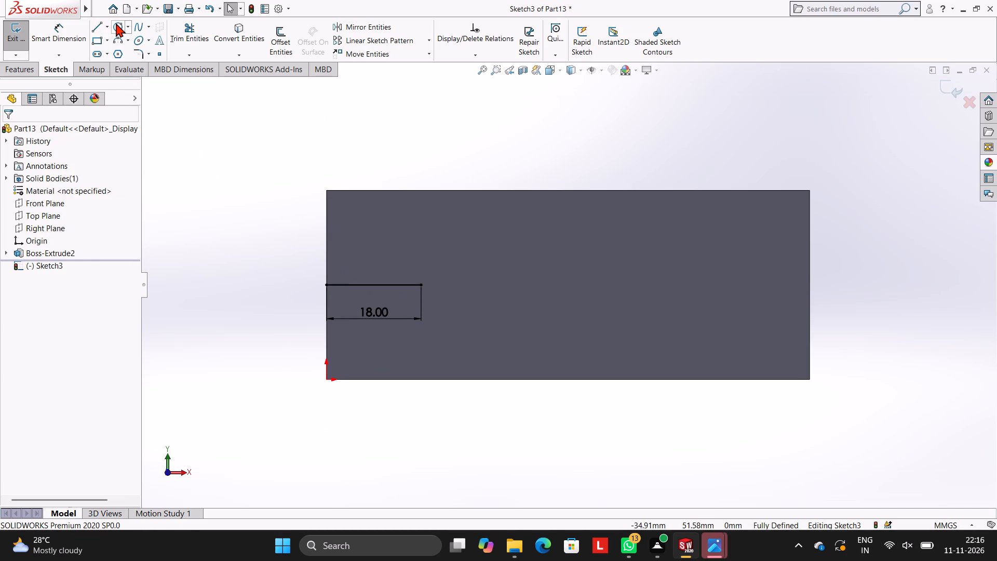
# Sketch a circle of radius 18 mm centred on the inner end of the 18 mm line.
pyautogui.click(116, 23)
pyautogui.click(44, 220)
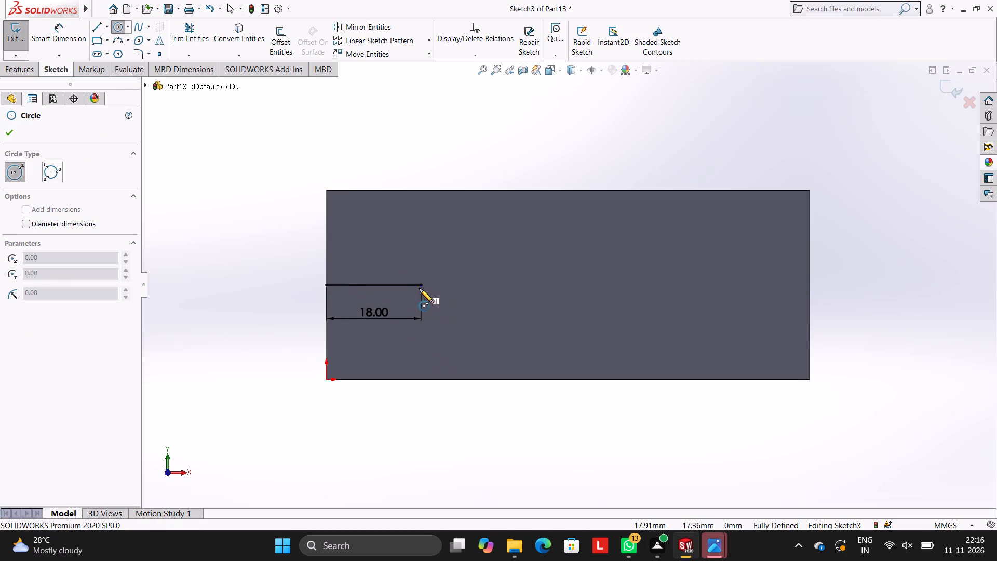
pyautogui.click(420, 286)
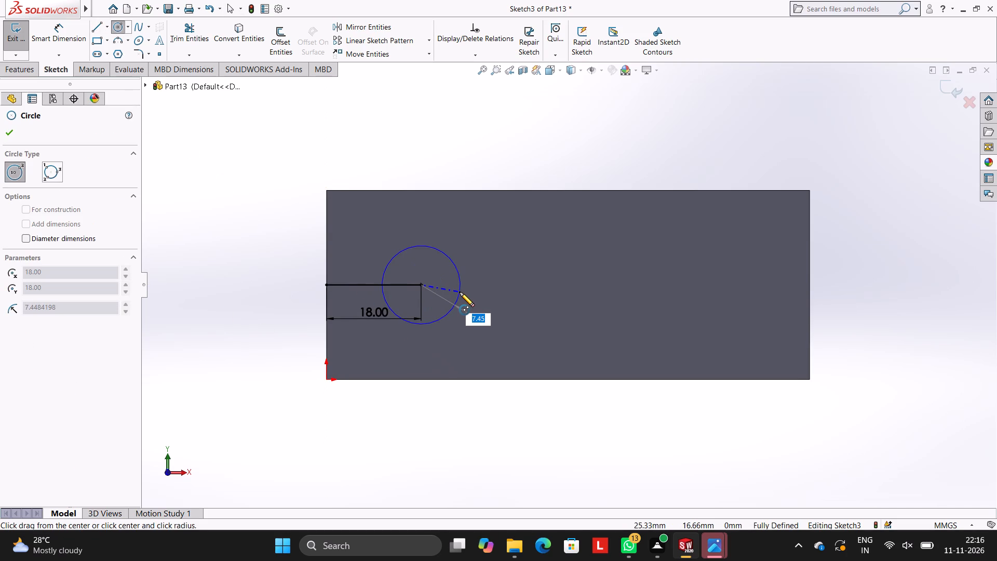
pyautogui.write('18')
pyautogui.press('Return')
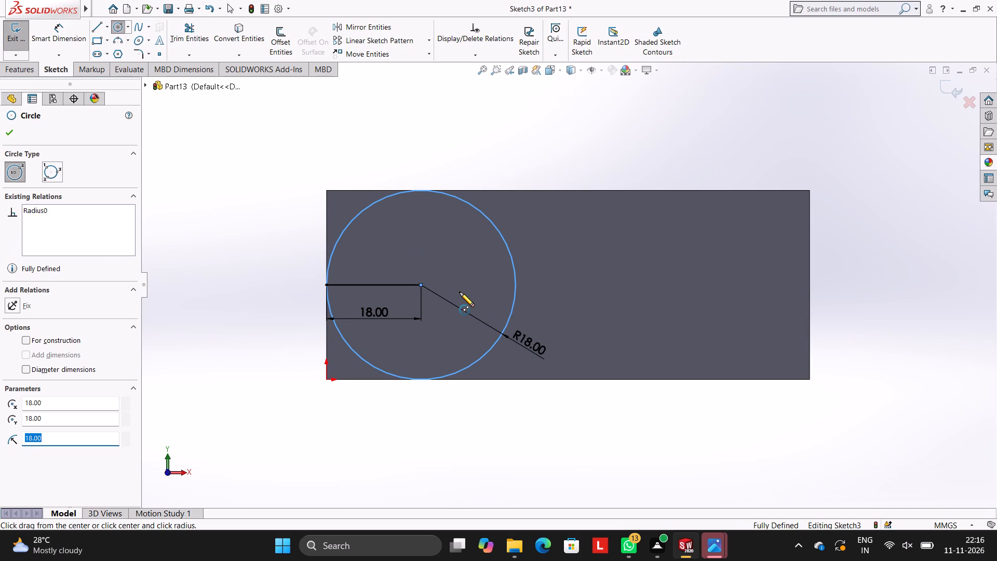
pyautogui.press('Escape')
pyautogui.press('Escape')
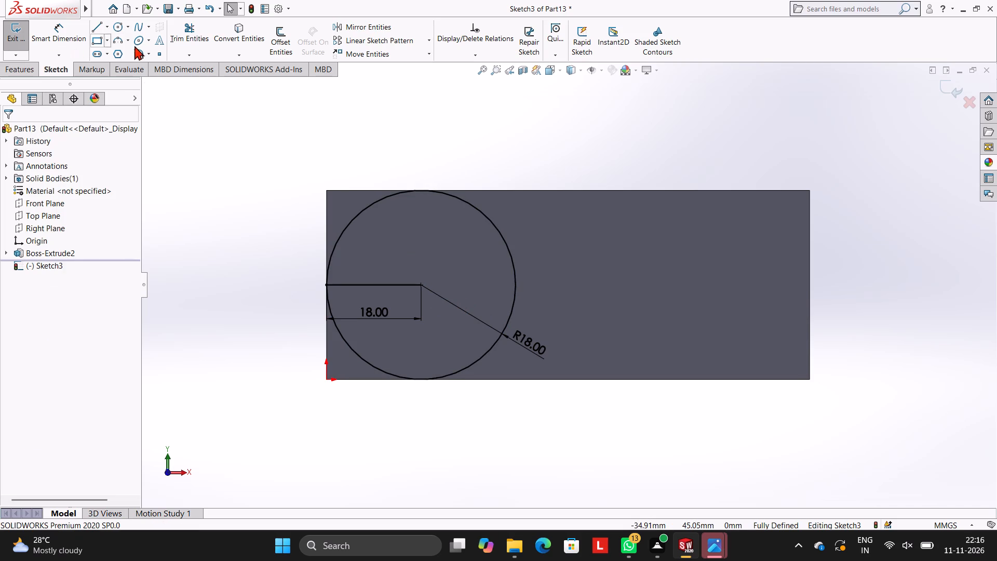
# Draw an 18 mm horizontal line inward from the midpoint of the short edge farthest from the origin.
pyautogui.click(99, 30)
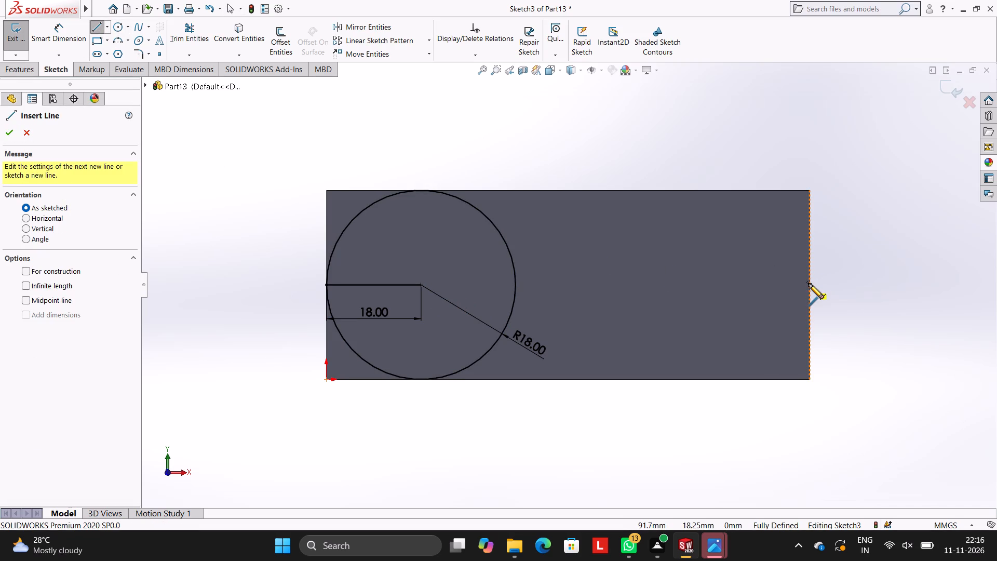
pyautogui.click(810, 284)
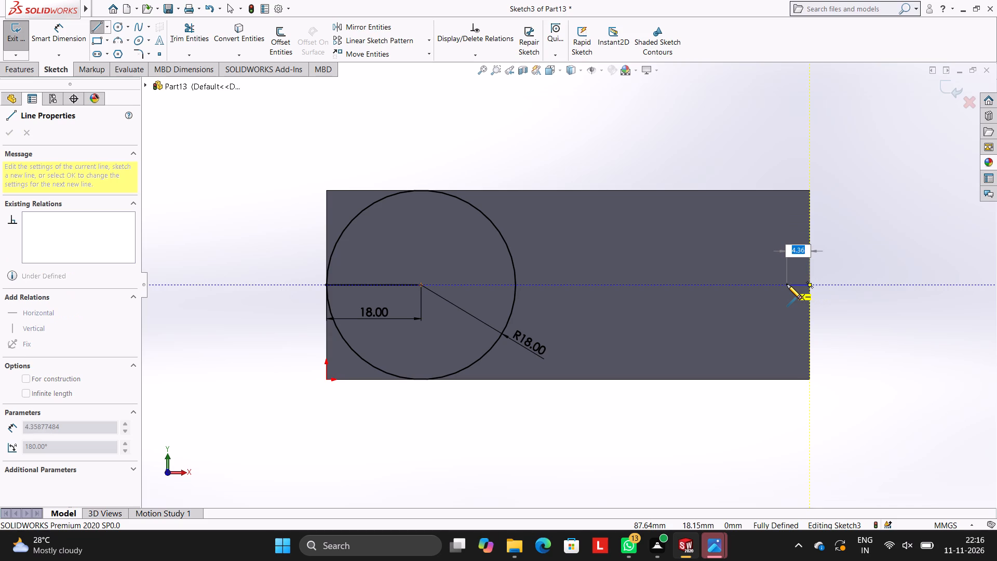
pyautogui.write('18')
pyautogui.press('Return')
pyautogui.press('Escape')
pyautogui.press('Escape')
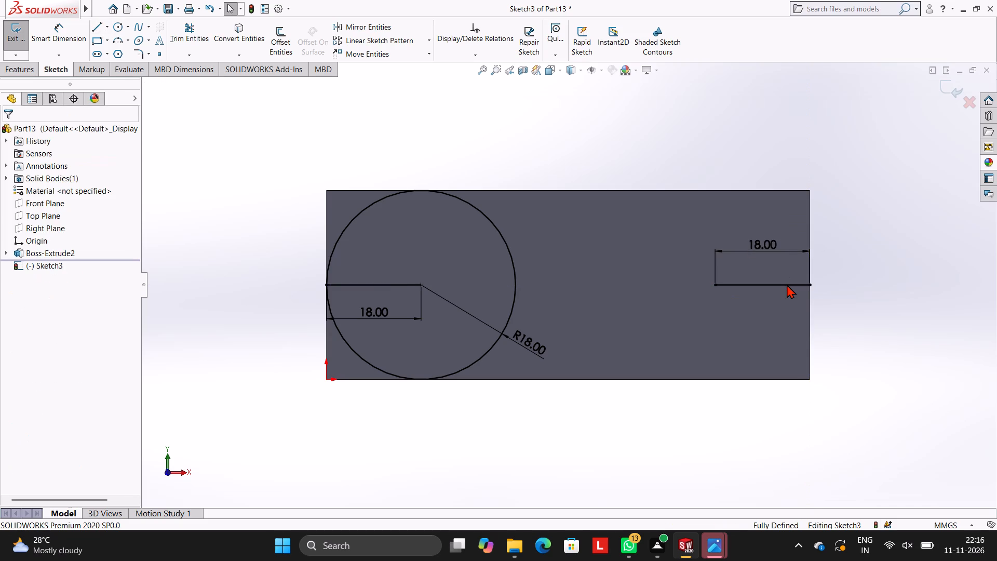
# Sketch a second circle of radius 18 mm centred on the inner end of the new 18 mm line.
pyautogui.click(122, 24)
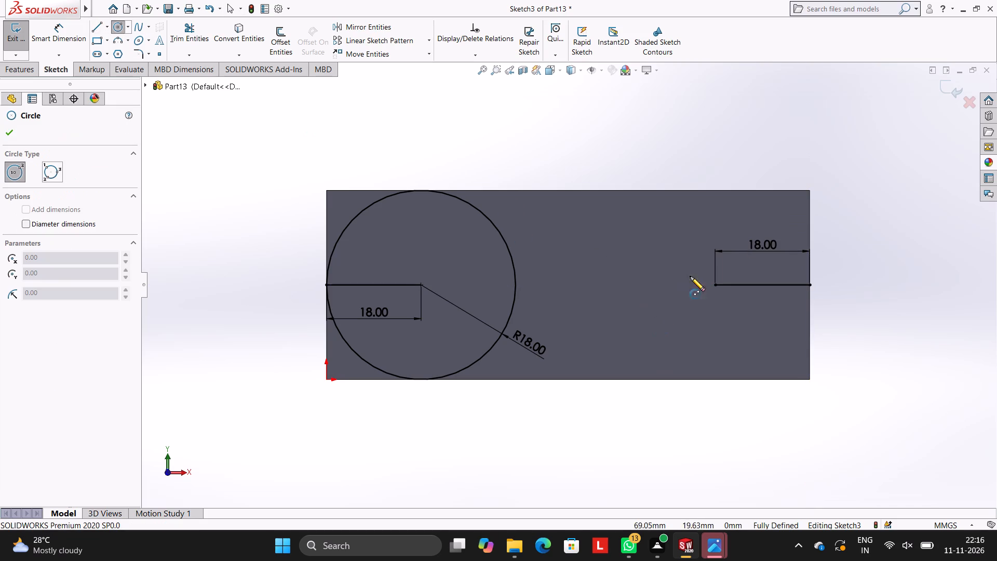
pyautogui.click(715, 285)
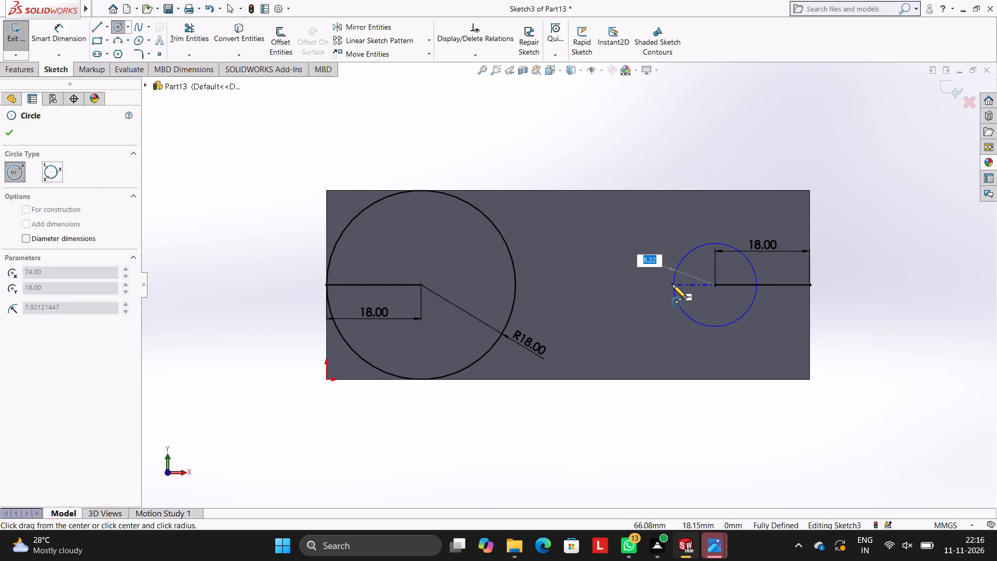
pyautogui.write('18')
pyautogui.press('Return')
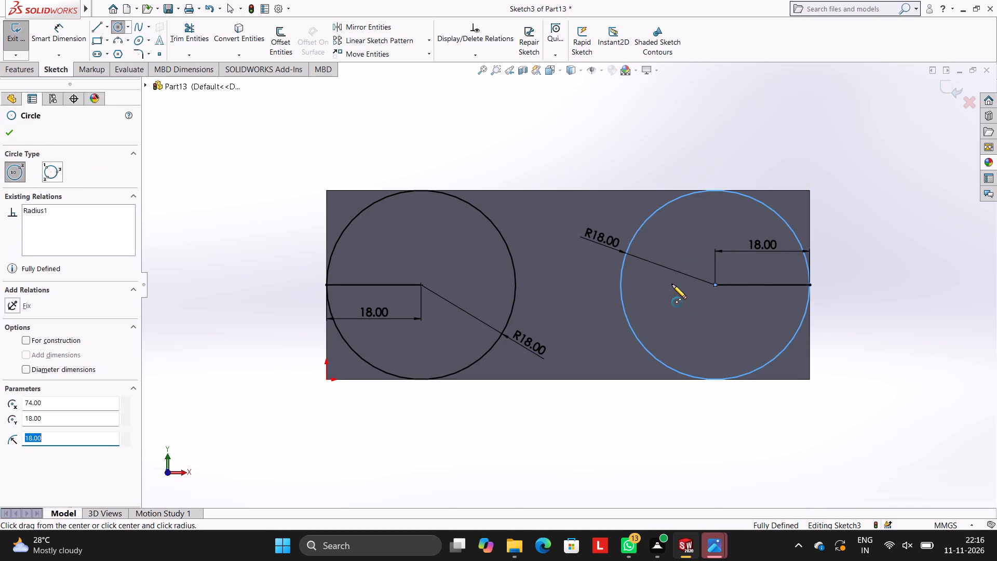
pyautogui.press('Escape')
pyautogui.press('Escape')
pyautogui.press('Escape')
pyautogui.press('Escape')
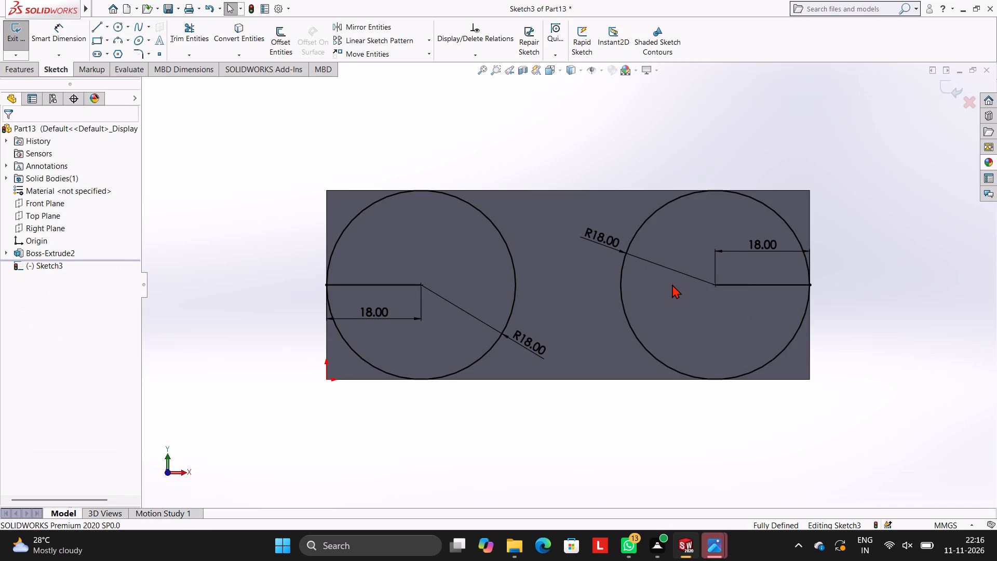
# Draw a vertical diameter line through each of the two circles, from its top point to its bottom point.
pyautogui.click(95, 25)
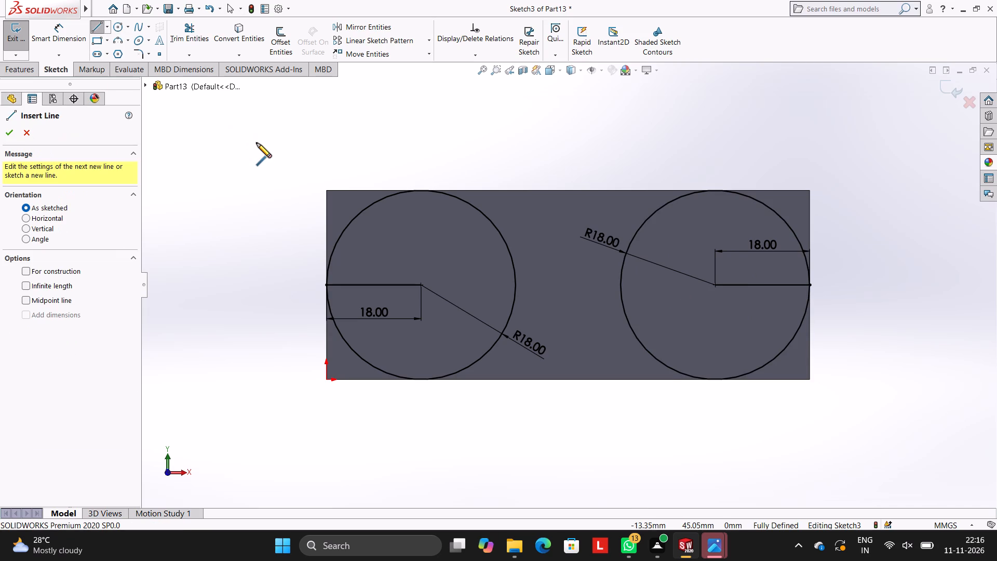
pyautogui.click(422, 190)
pyautogui.click(421, 380)
pyautogui.press('Escape')
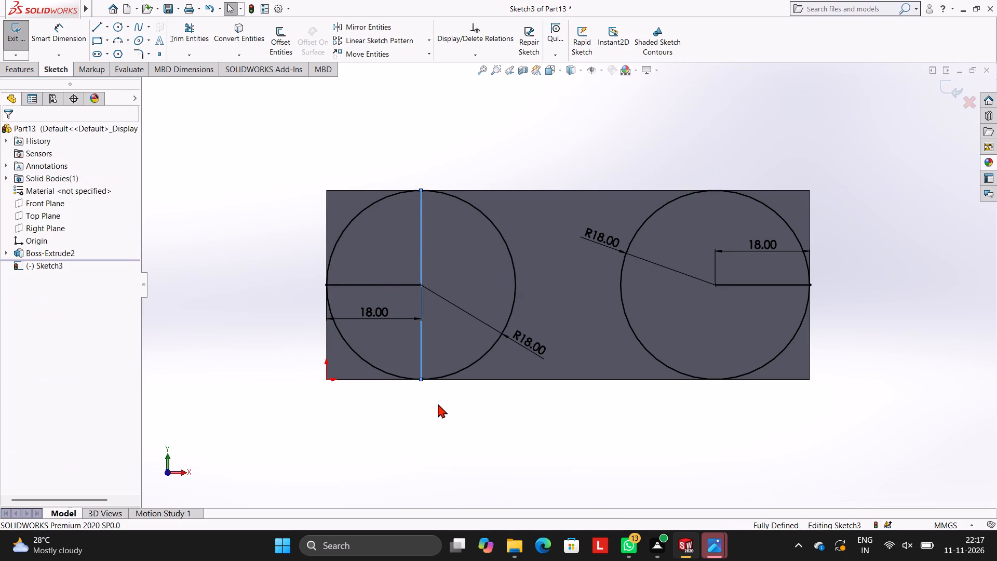
pyautogui.press('Escape')
pyautogui.click(98, 26)
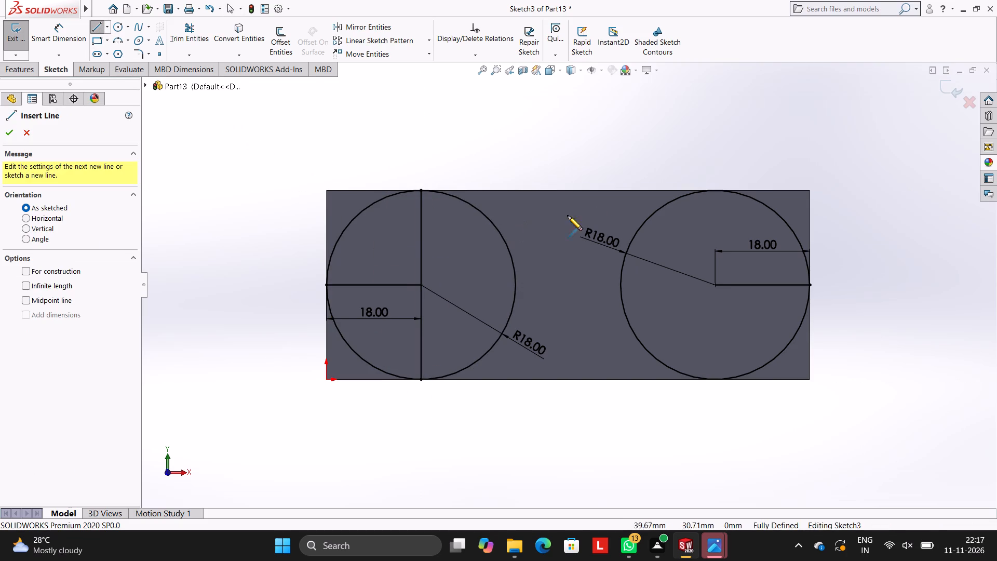
pyautogui.click(715, 190)
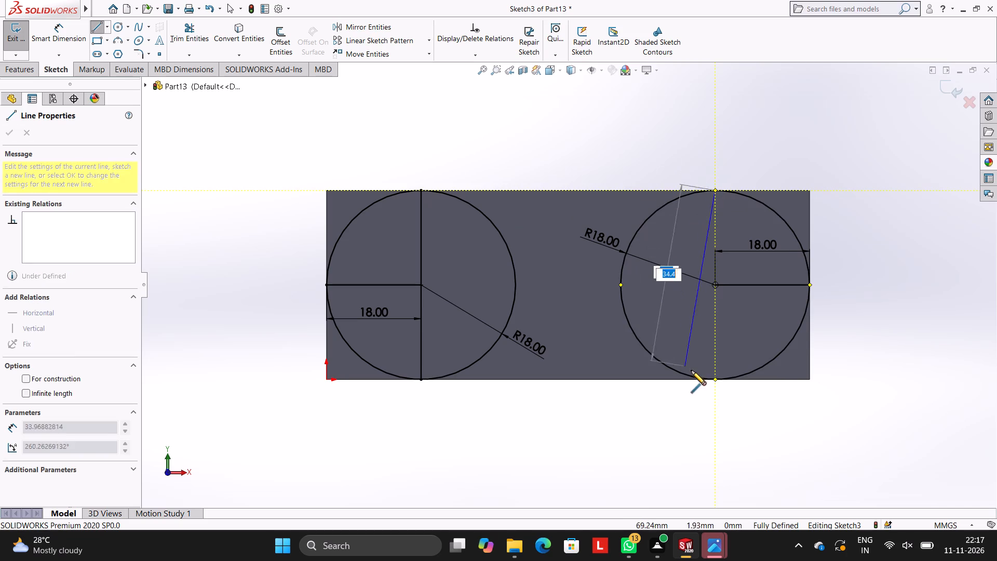
pyautogui.click(715, 380)
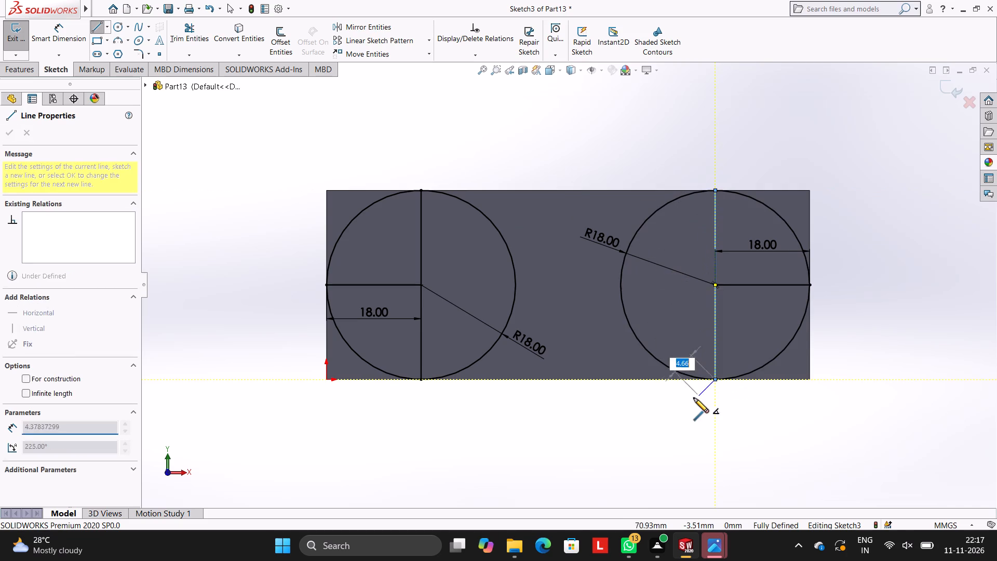
pyautogui.press('Escape')
pyautogui.press('Escape')
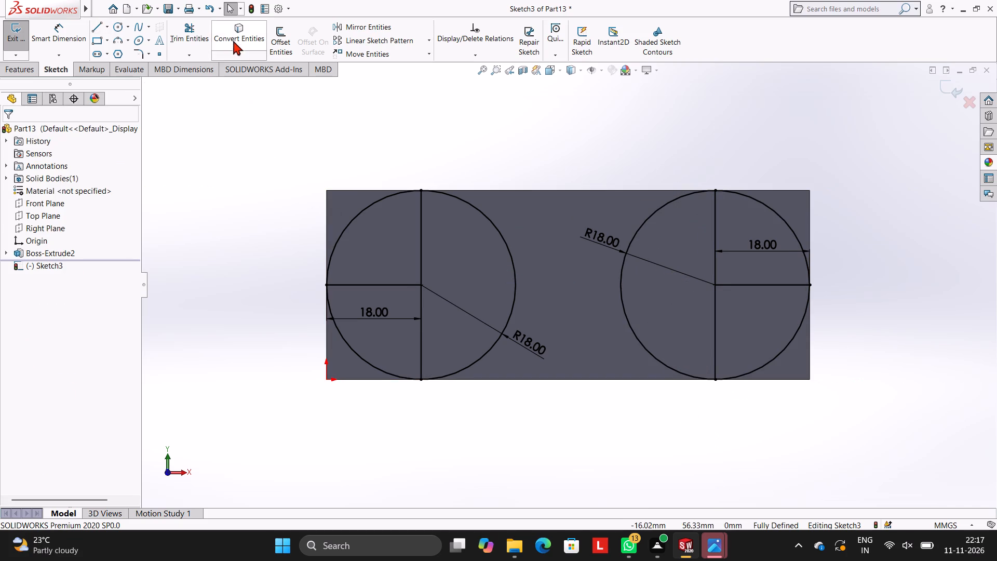
# Trim away the inner halves of both circles, the vertical diameters and the 18 mm lines, keeping only the two outer semicircular arcs.
pyautogui.click(198, 26)
pyautogui.click(491, 220)
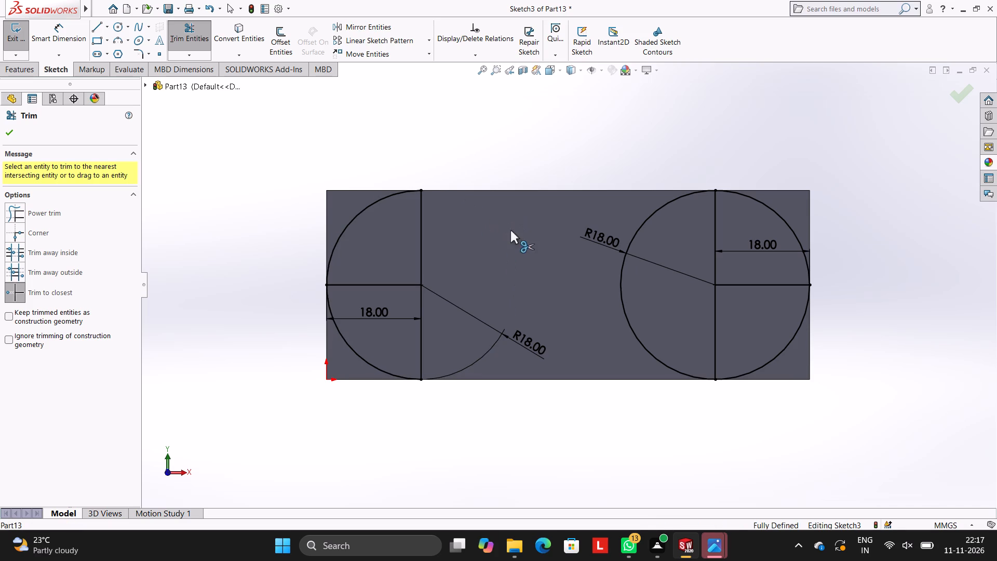
pyautogui.click(645, 220)
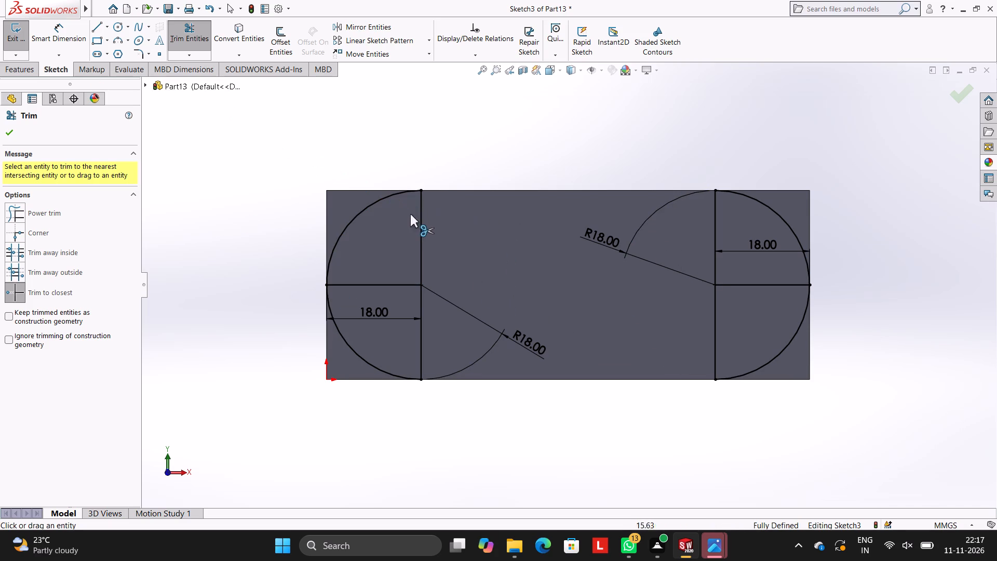
pyautogui.click(419, 228)
pyautogui.click(420, 311)
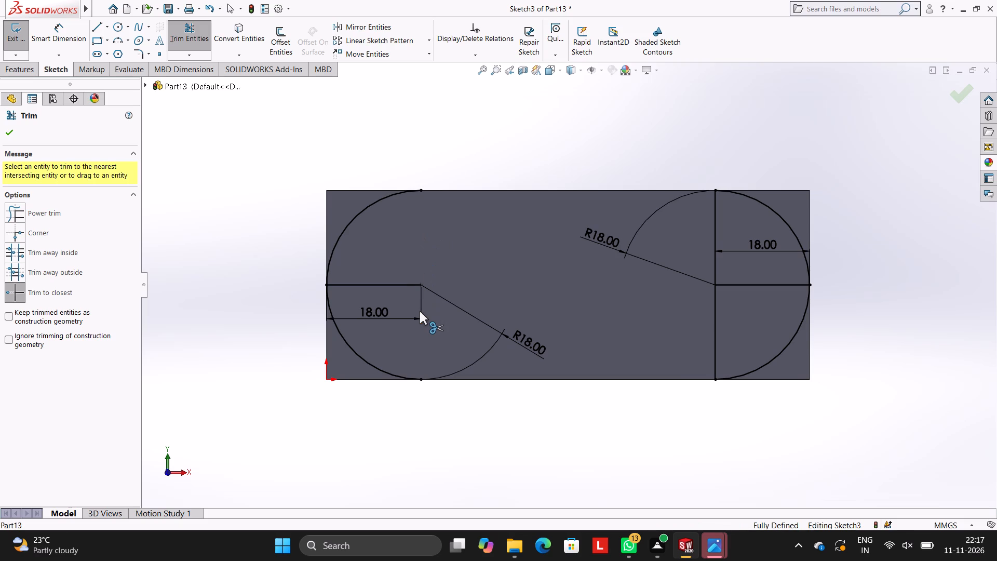
pyautogui.click(396, 285)
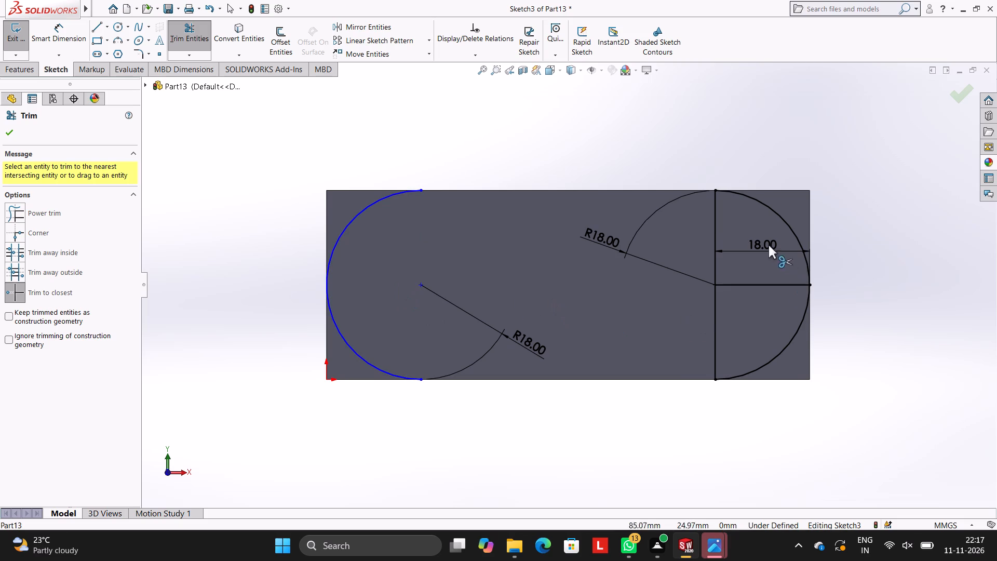
pyautogui.click(715, 220)
pyautogui.click(725, 285)
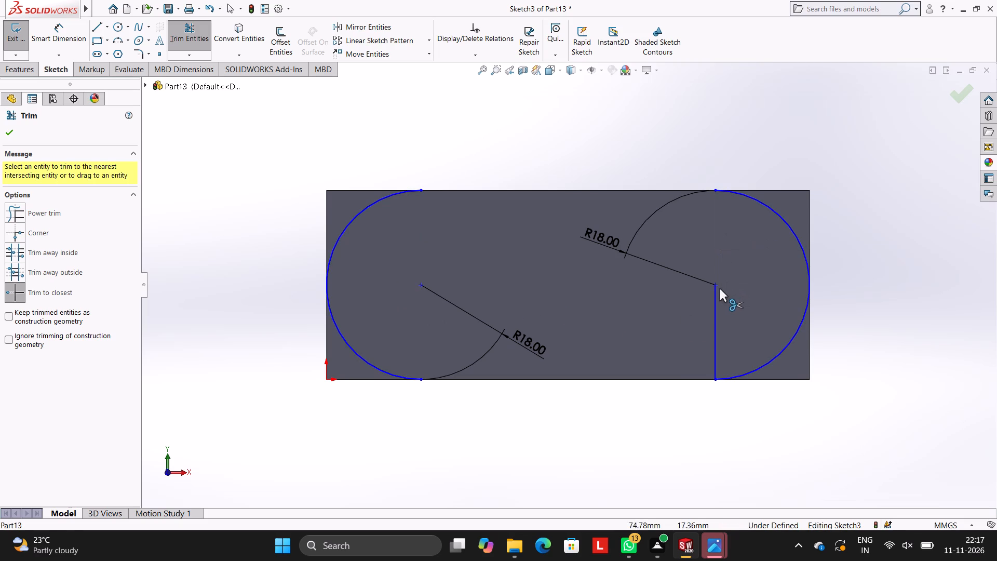
pyautogui.click(719, 288)
pyautogui.click(715, 288)
pyautogui.press('Escape')
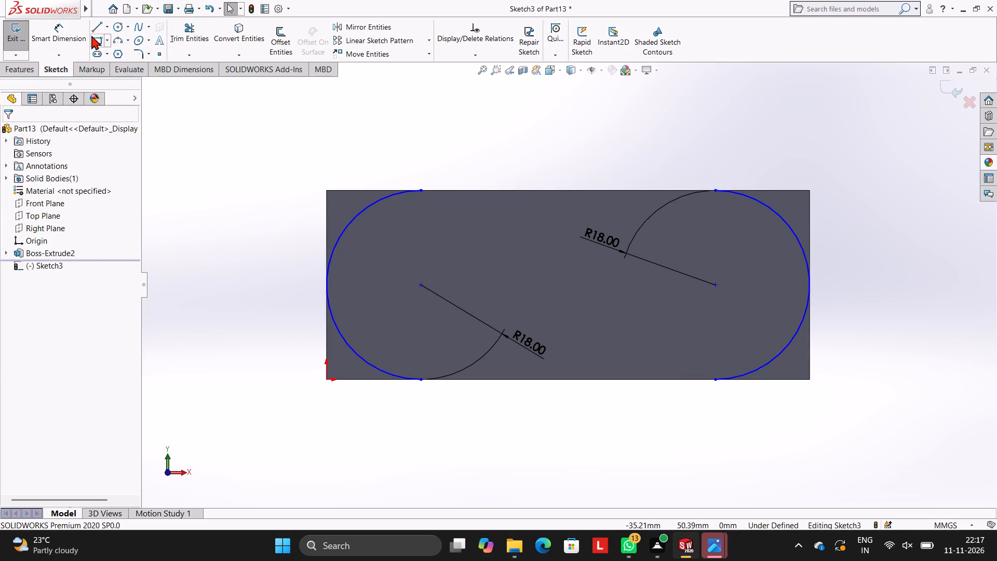
# Draw lines along the plate edges around the origin-end arc: 18 mm, 36 mm and 18 mm, joining the arc's two endpoints.
pyautogui.click(96, 25)
pyautogui.click(325, 191)
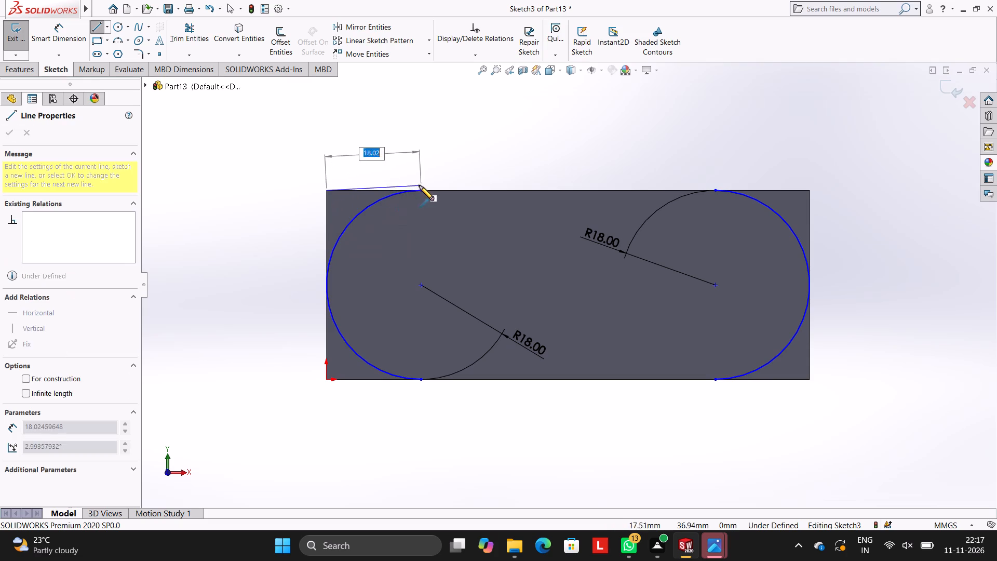
pyautogui.click(422, 190)
pyautogui.press('Escape')
pyautogui.press('Escape')
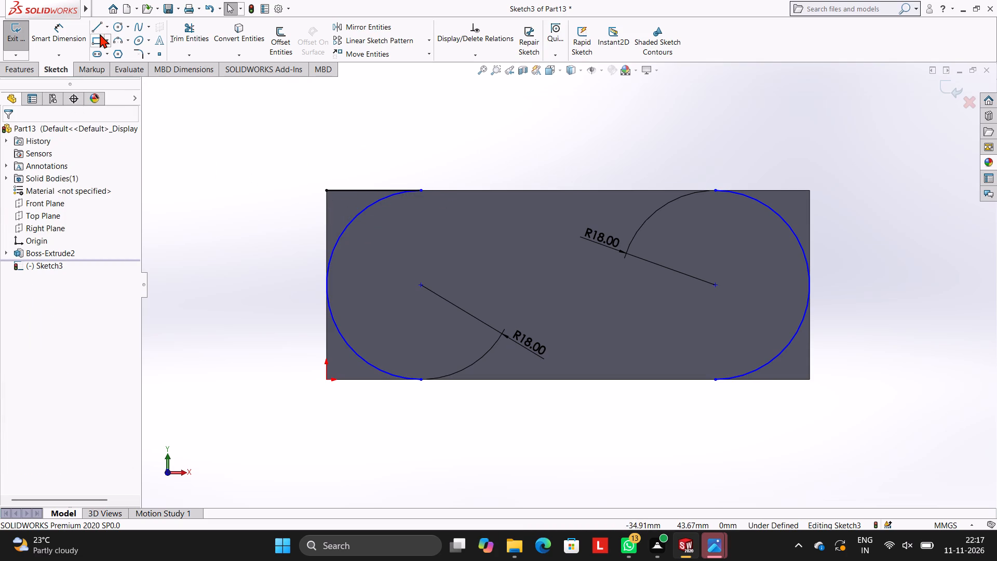
pyautogui.click(98, 26)
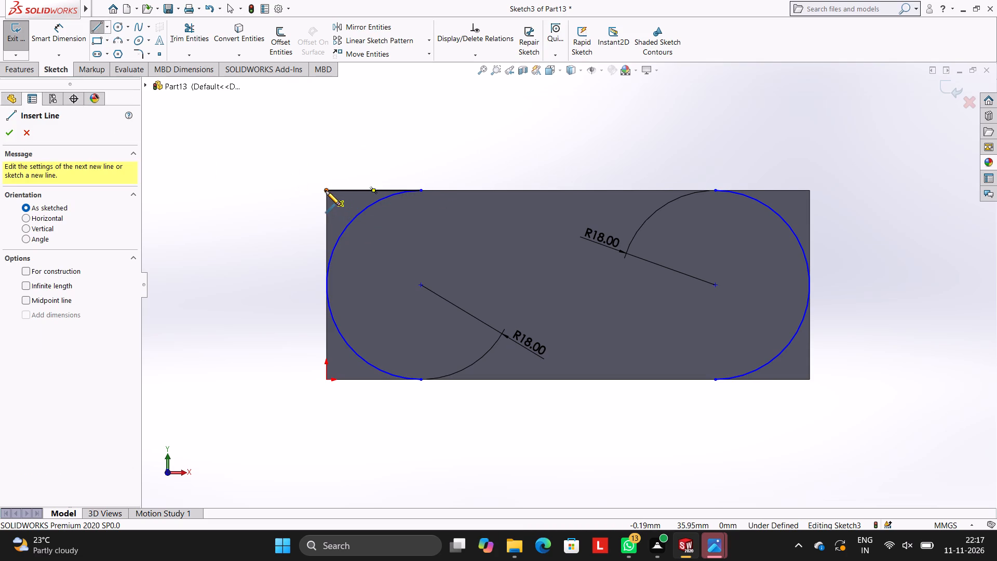
pyautogui.click(326, 191)
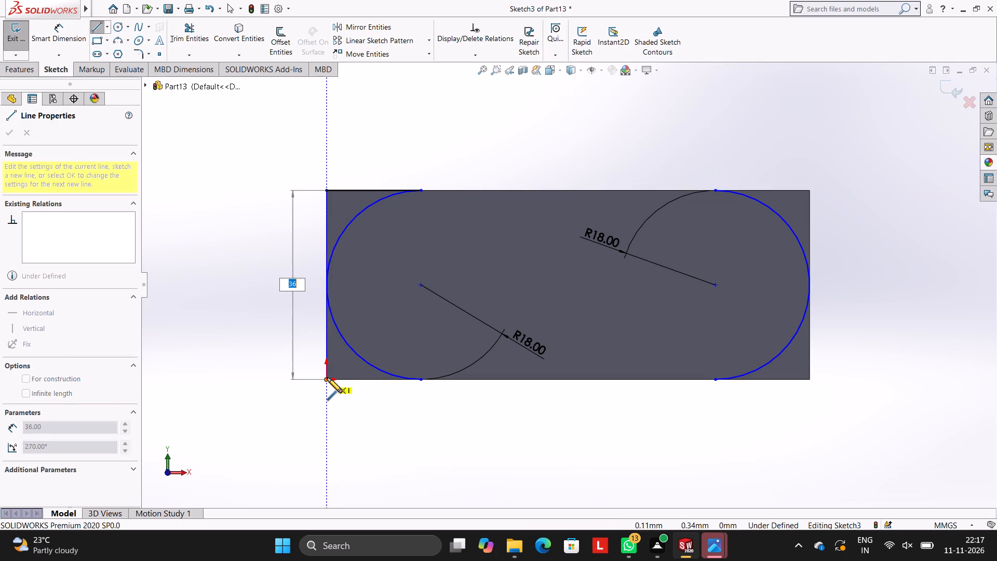
pyautogui.click(327, 380)
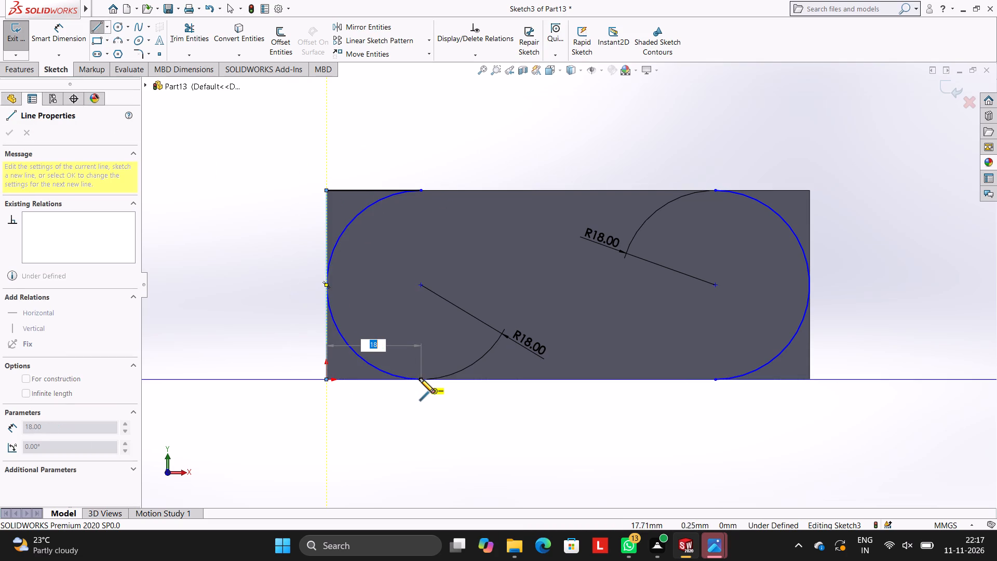
pyautogui.click(421, 378)
pyautogui.press('Escape')
pyautogui.press('Escape')
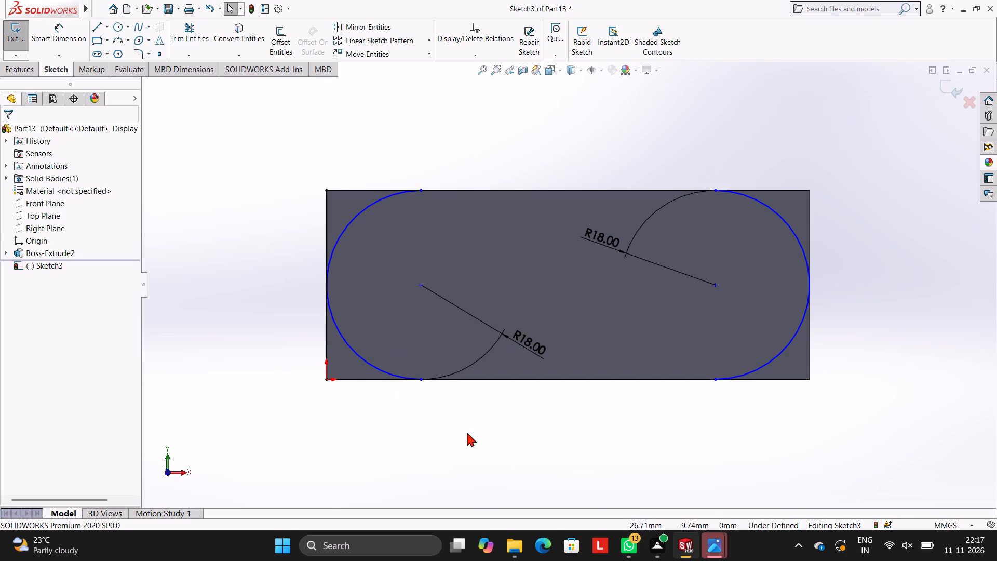
# Draw matching 18 mm, 36 mm and 18 mm edge lines around the arc at the end farthest from the origin.
pyautogui.click(102, 26)
pyautogui.scroll(1, 867, 334)
pyautogui.scroll(-2, 862, 334)
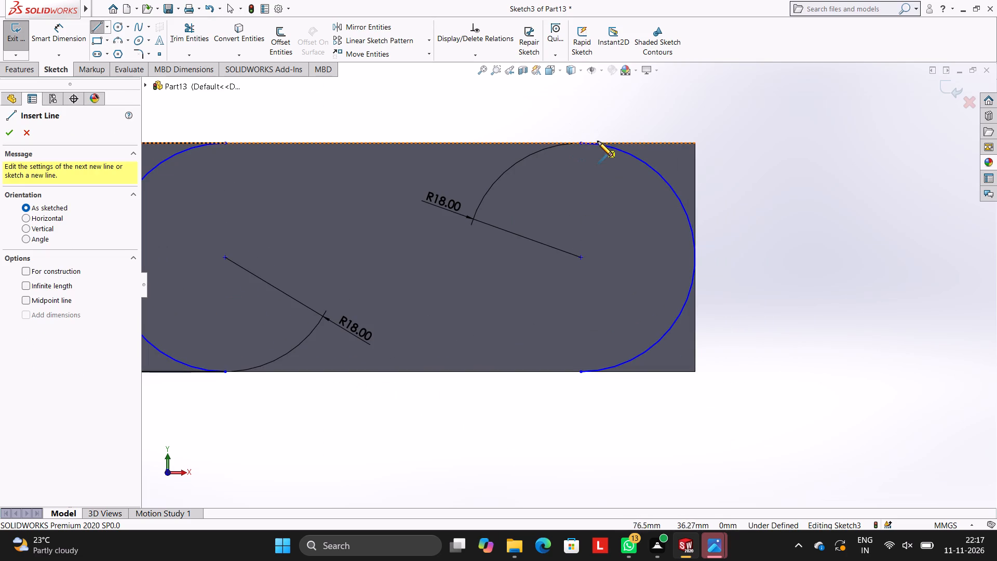
pyautogui.click(581, 143)
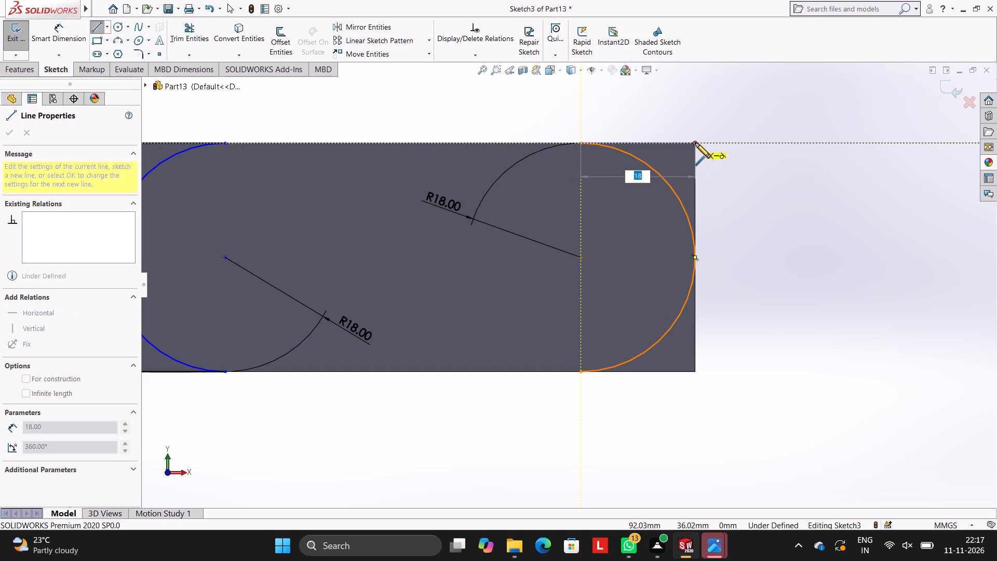
pyautogui.click(695, 143)
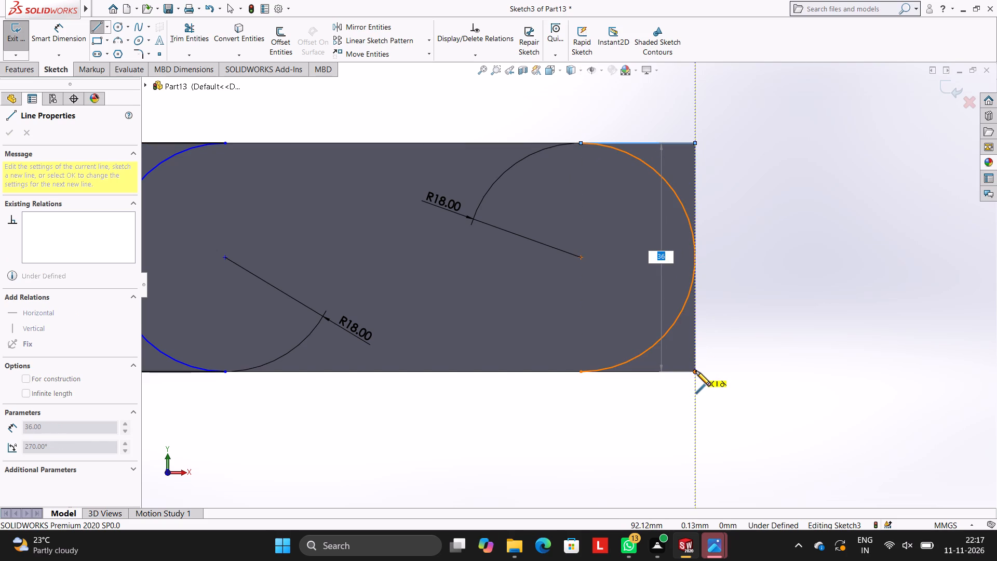
pyautogui.click(696, 371)
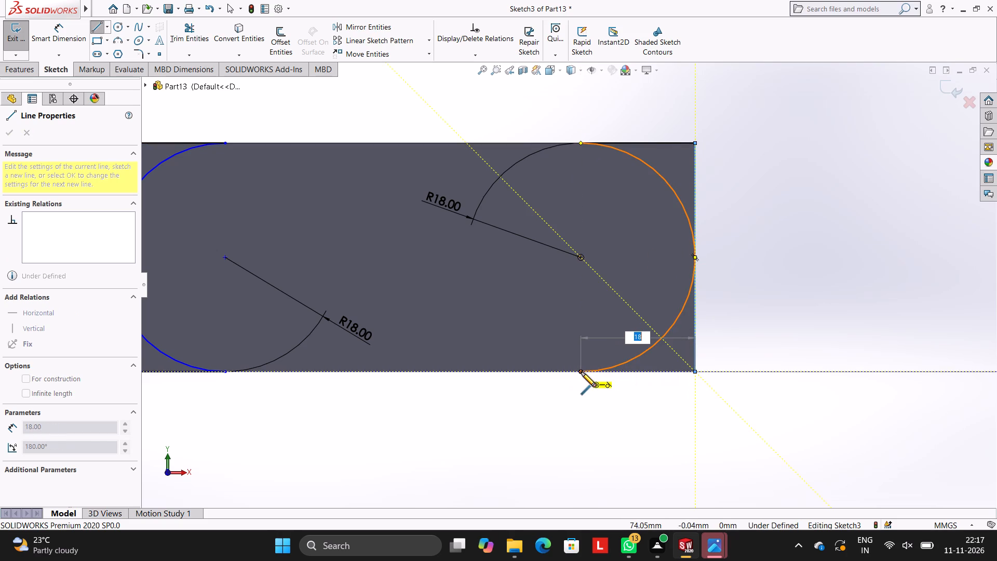
pyautogui.click(581, 372)
pyautogui.press('Escape')
pyautogui.press('Escape')
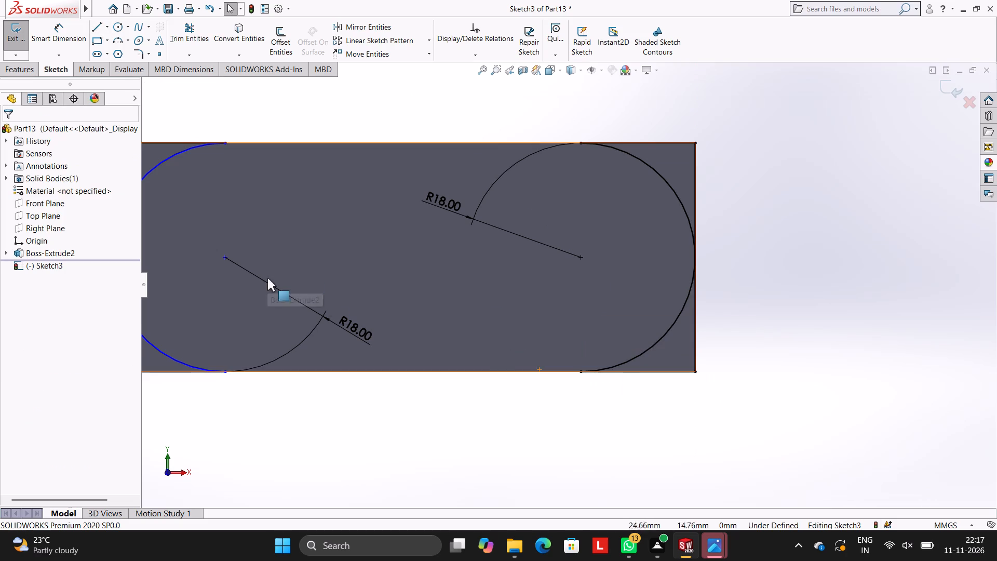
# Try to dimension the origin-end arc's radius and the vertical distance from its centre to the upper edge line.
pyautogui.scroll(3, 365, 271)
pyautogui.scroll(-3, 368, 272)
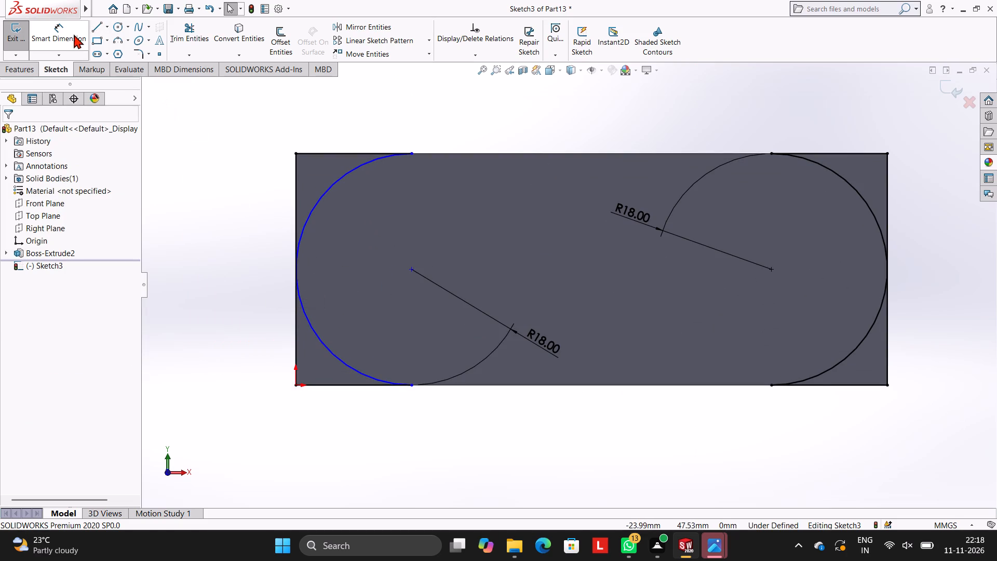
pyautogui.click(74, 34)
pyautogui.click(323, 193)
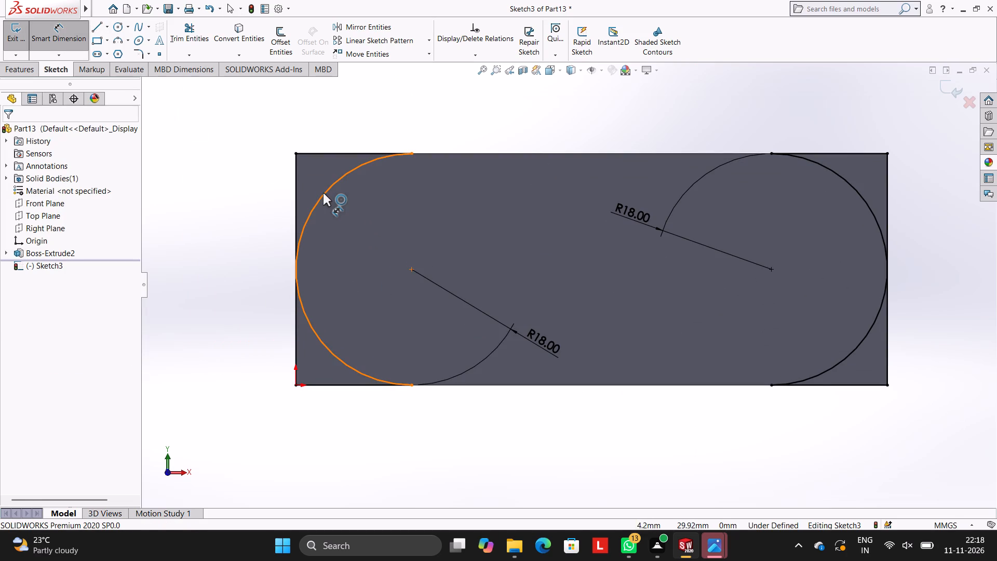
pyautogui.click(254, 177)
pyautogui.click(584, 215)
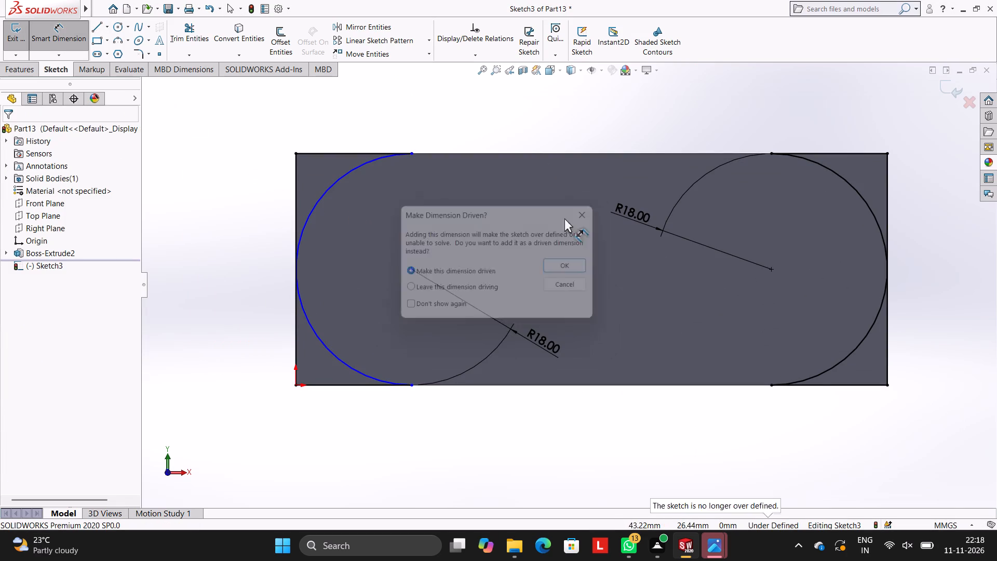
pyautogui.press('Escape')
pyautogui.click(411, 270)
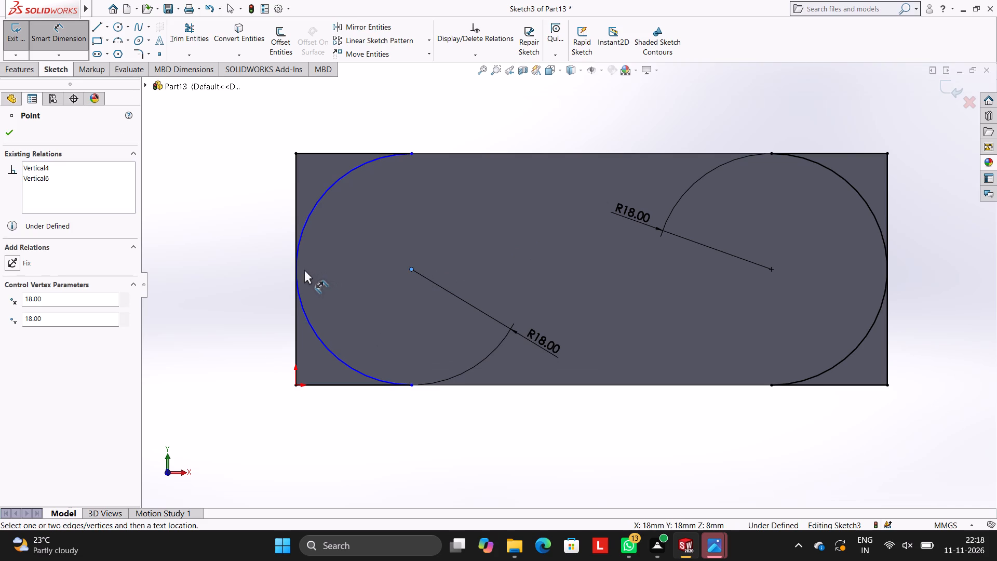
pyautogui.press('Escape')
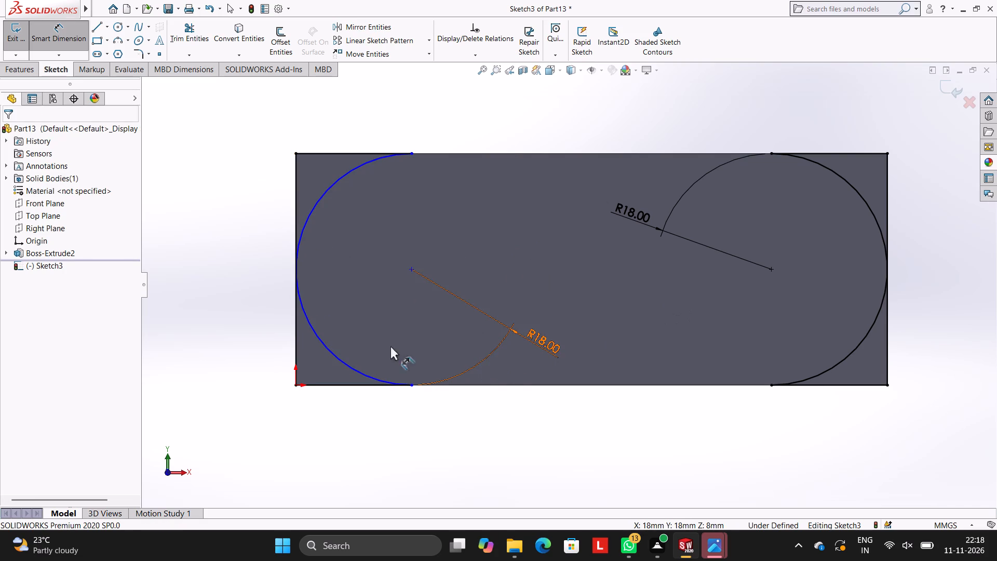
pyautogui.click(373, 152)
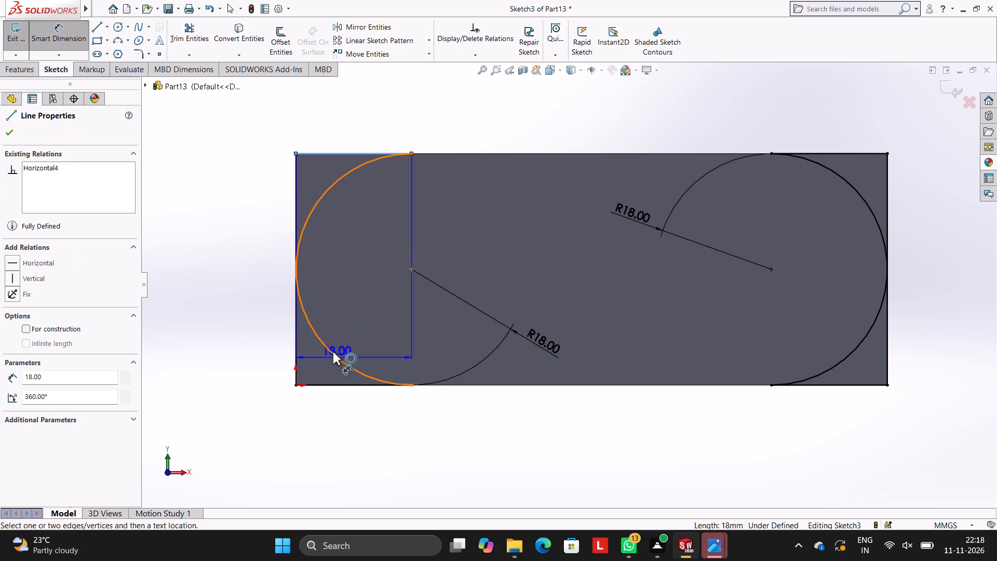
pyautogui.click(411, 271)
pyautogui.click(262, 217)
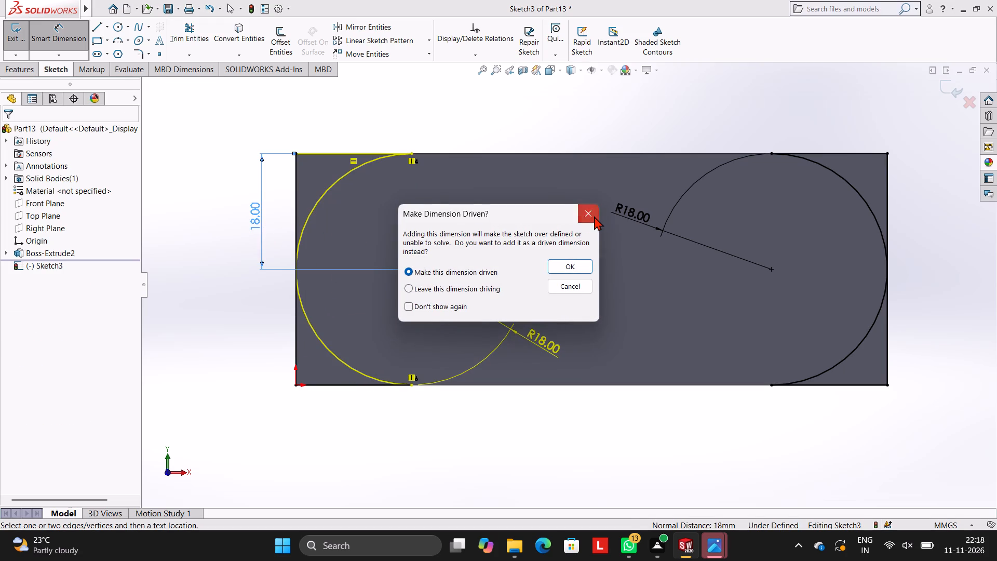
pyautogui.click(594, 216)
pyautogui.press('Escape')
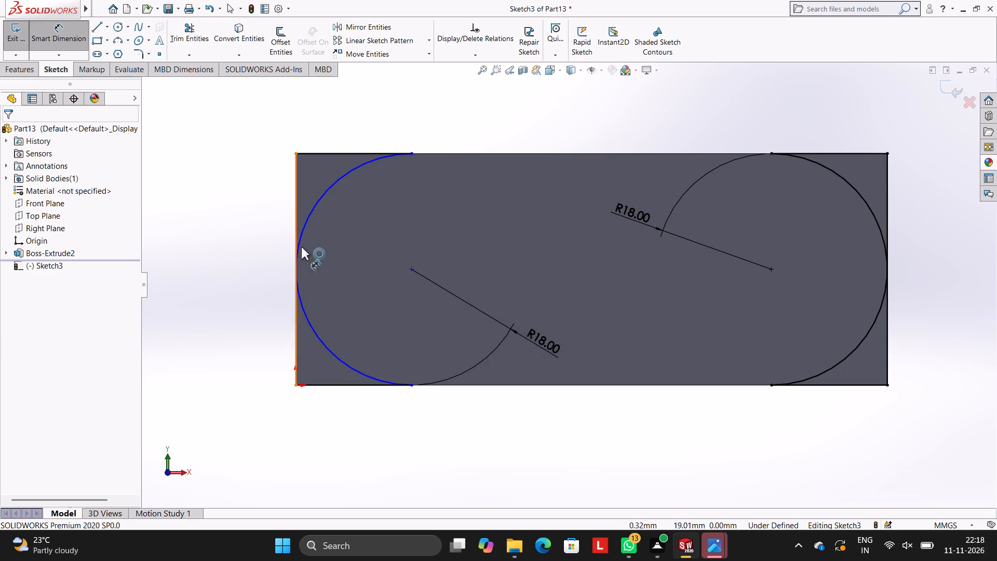
# Dimension the distance from the origin-end vertical line to the arc's upper endpoint as 18 mm.
pyautogui.click(295, 165)
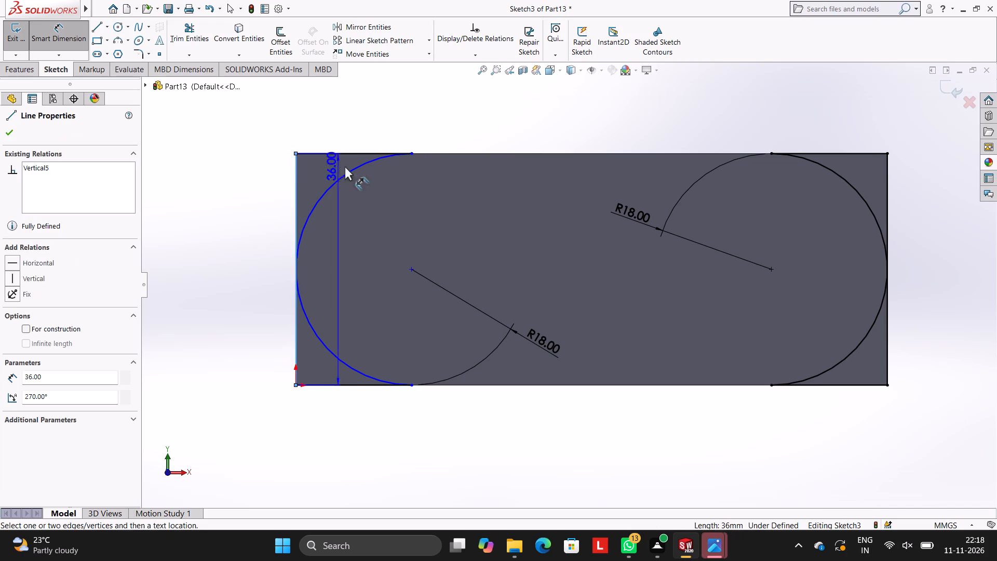
pyautogui.click(410, 151)
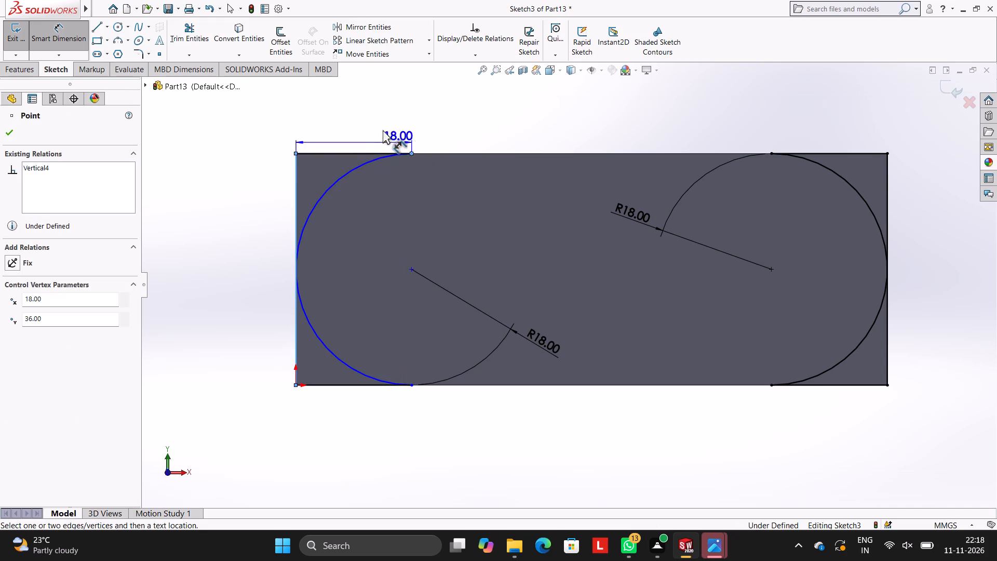
pyautogui.click(368, 119)
pyautogui.click(324, 104)
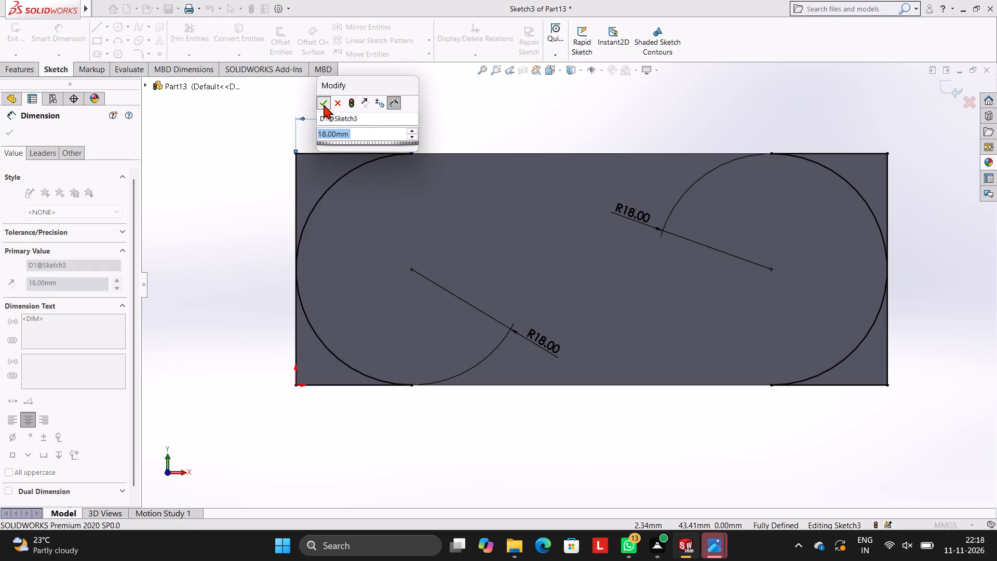
pyautogui.click(294, 105)
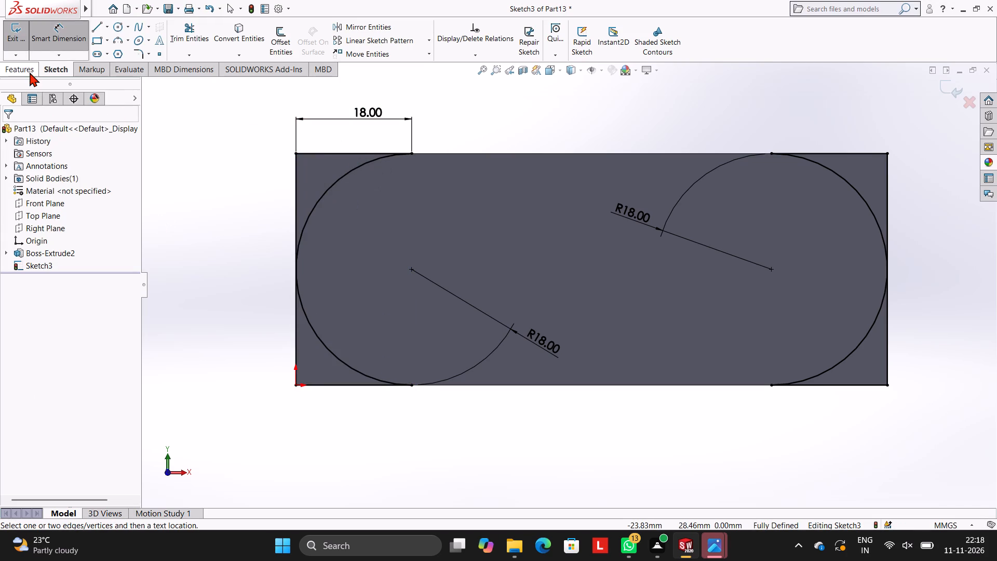
# Cut-extrude the four corner regions outside the end arcs with a blind depth of 8 mm.
pyautogui.click(24, 69)
pyautogui.click(183, 46)
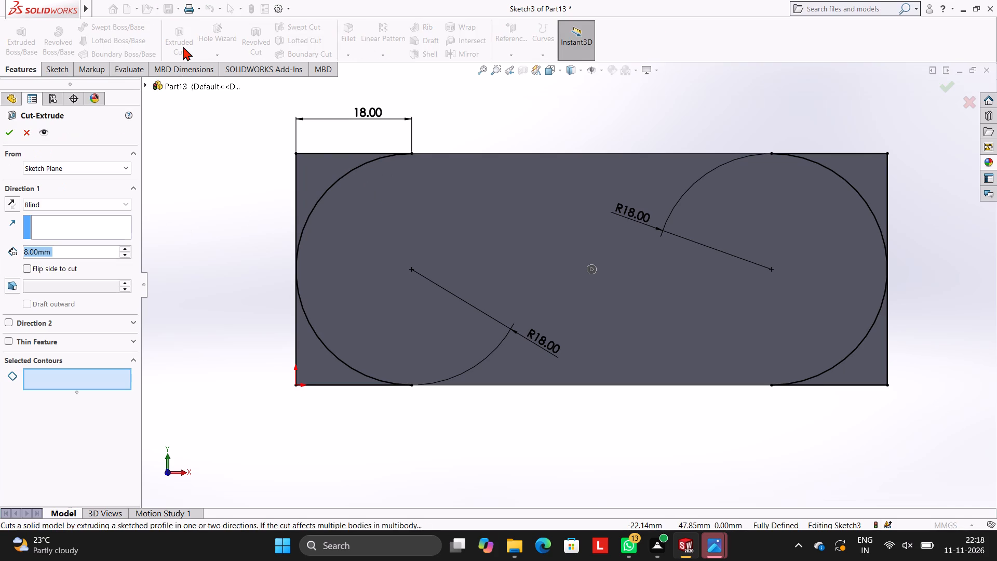
pyautogui.click(311, 162)
pyautogui.click(305, 349)
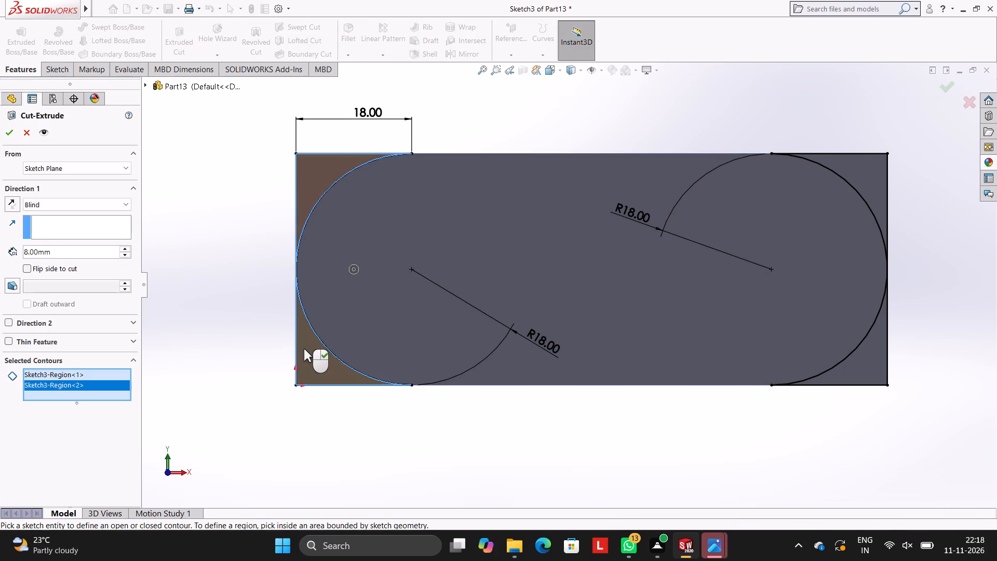
pyautogui.click(862, 371)
pyautogui.click(878, 179)
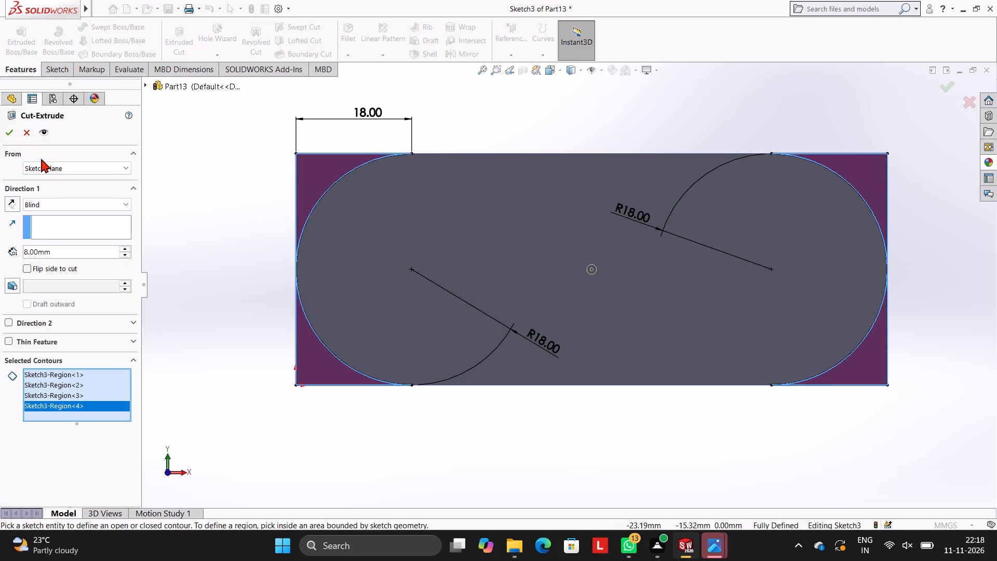
pyautogui.click(6, 130)
pyautogui.click(187, 168)
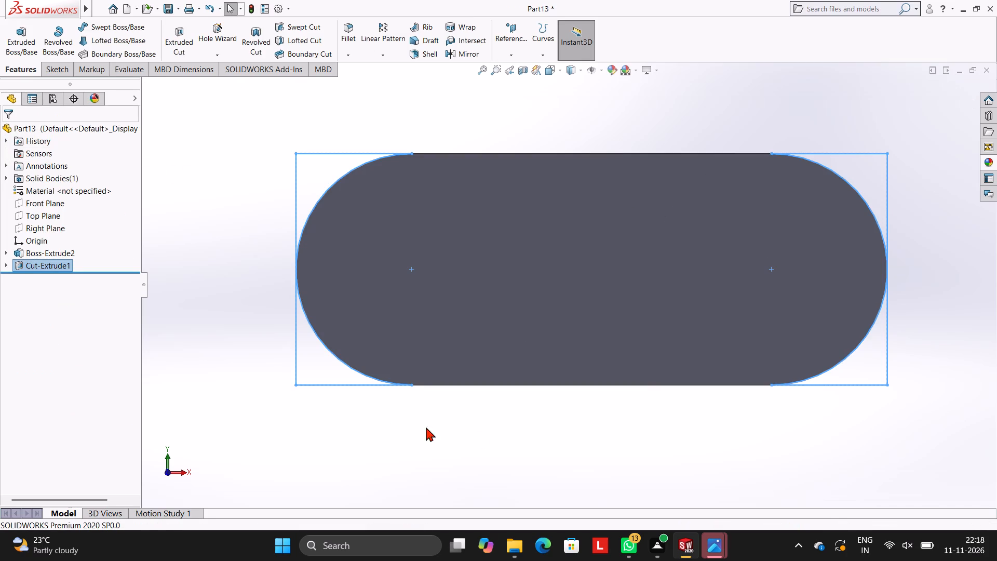
# Open a new sketch on the plate's flat long side face farthest from the origin and view it face-on.
pyautogui.moveTo(551, 422); pyautogui.dragTo(535, 257, button='middle')
pyautogui.scroll(2, 547, 290)
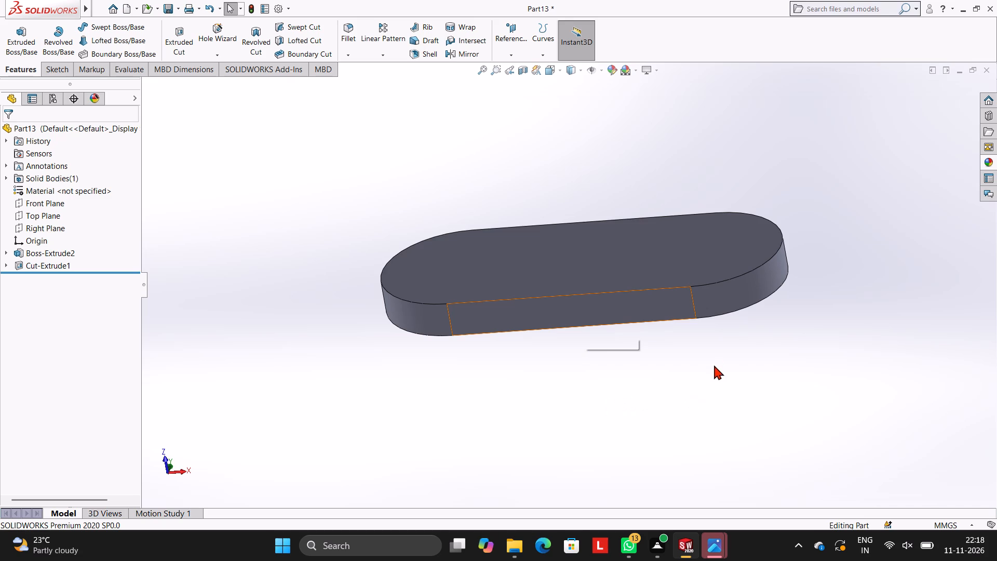
pyautogui.moveTo(829, 279); pyautogui.dragTo(755, 370, button='middle')
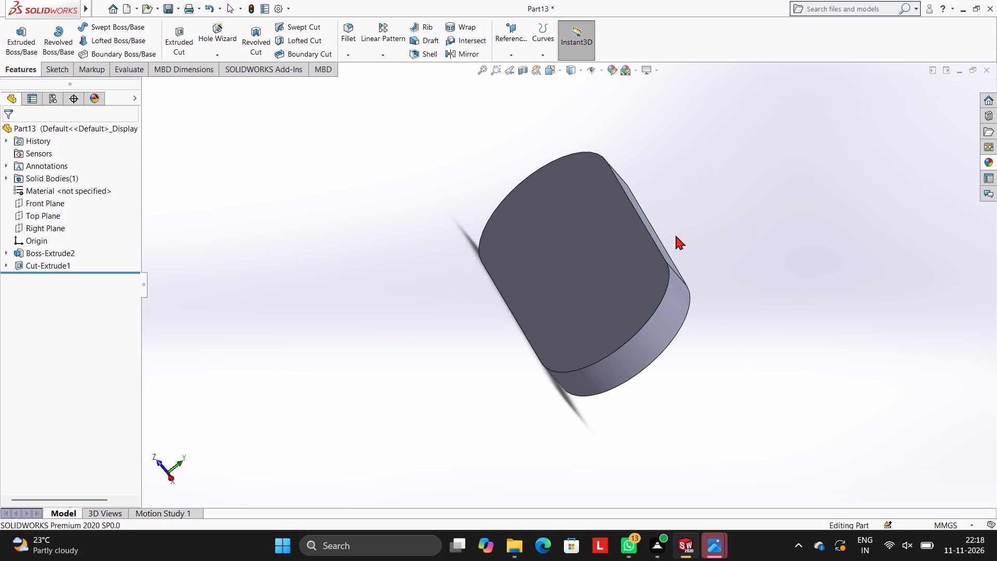
pyautogui.moveTo(727, 215); pyautogui.dragTo(672, 256, button='middle')
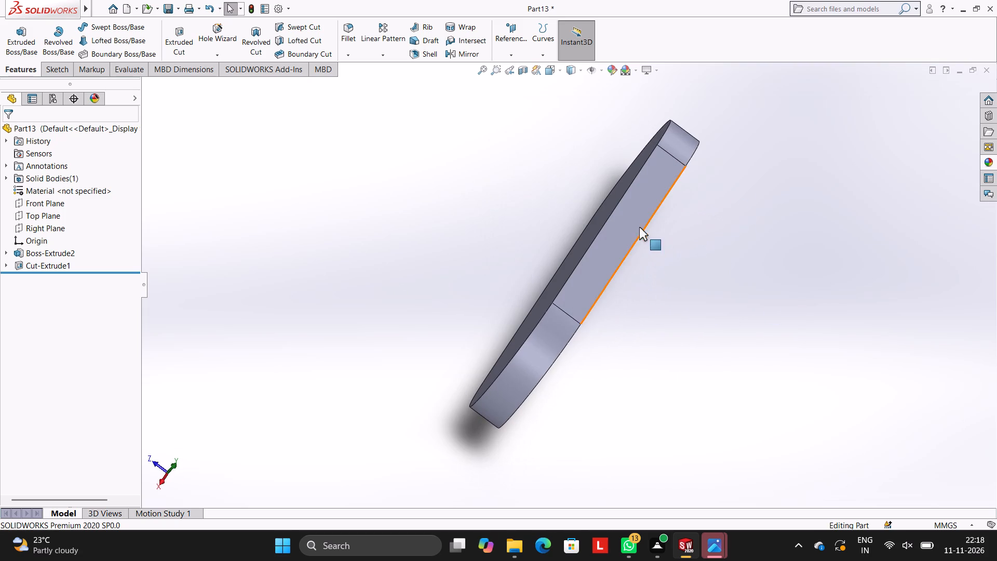
pyautogui.click(629, 218)
pyautogui.click(676, 184)
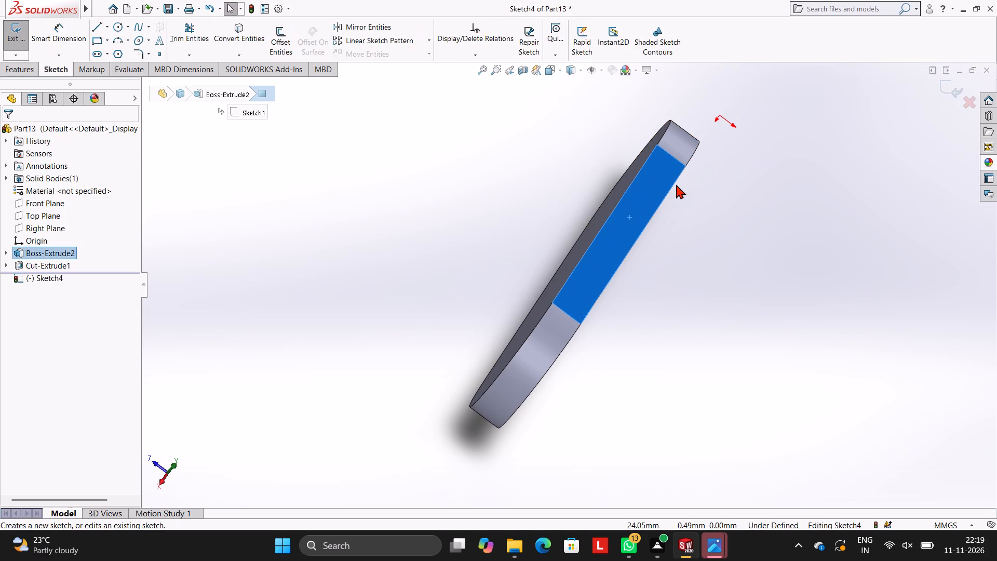
pyautogui.hotkey('ctrl', '8')
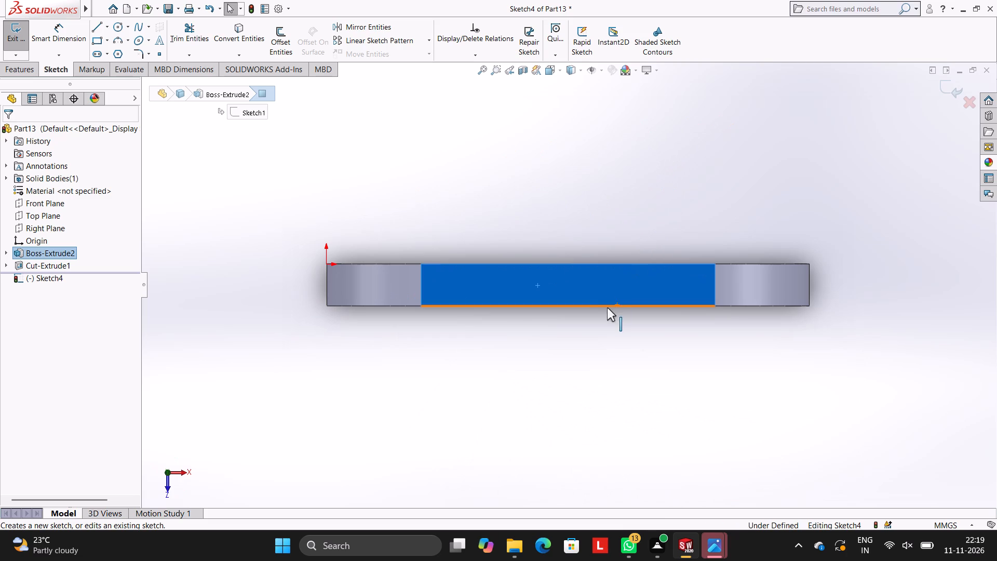
# Sketch a closed rectangle with lines, 40 mm wide and 32 mm high, standing on the plate's upper edge and centred on its midpoint.
pyautogui.scroll(2, 603, 287)
pyautogui.scroll(2, 566, 165)
pyautogui.scroll(-4, 566, 165)
pyautogui.scroll(3, 561, 428)
pyautogui.scroll(-2, 564, 425)
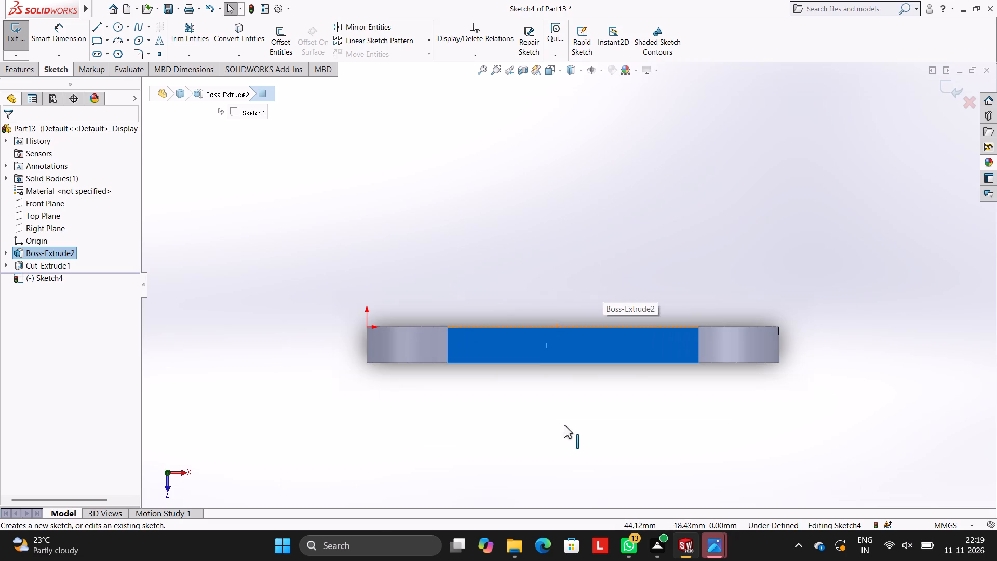
pyautogui.click(333, 169)
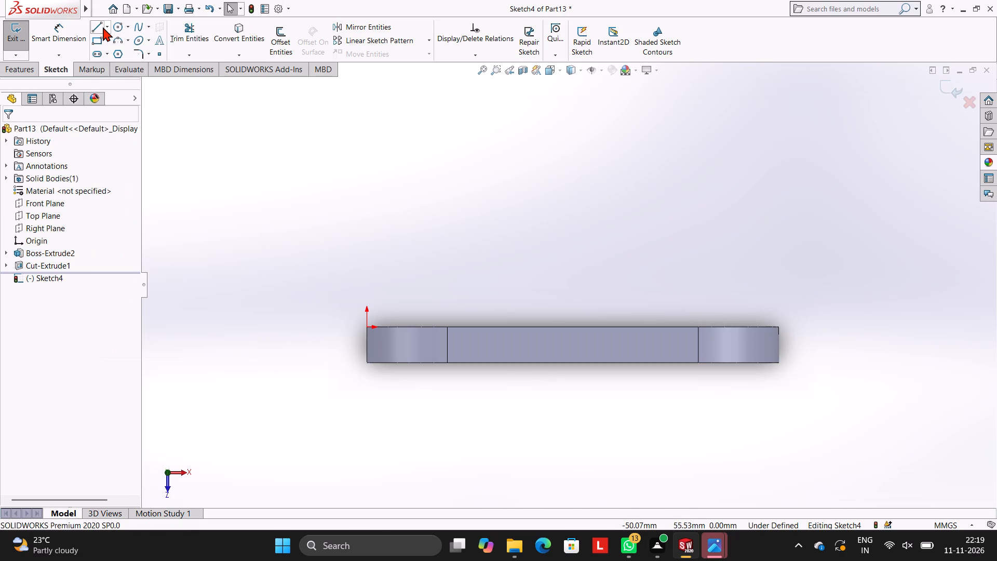
pyautogui.click(97, 24)
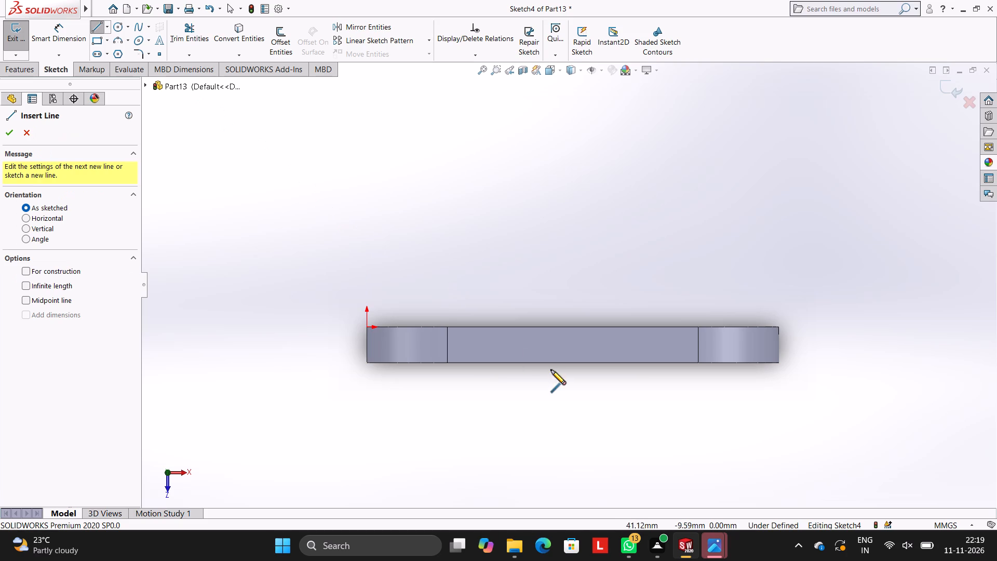
pyautogui.click(573, 328)
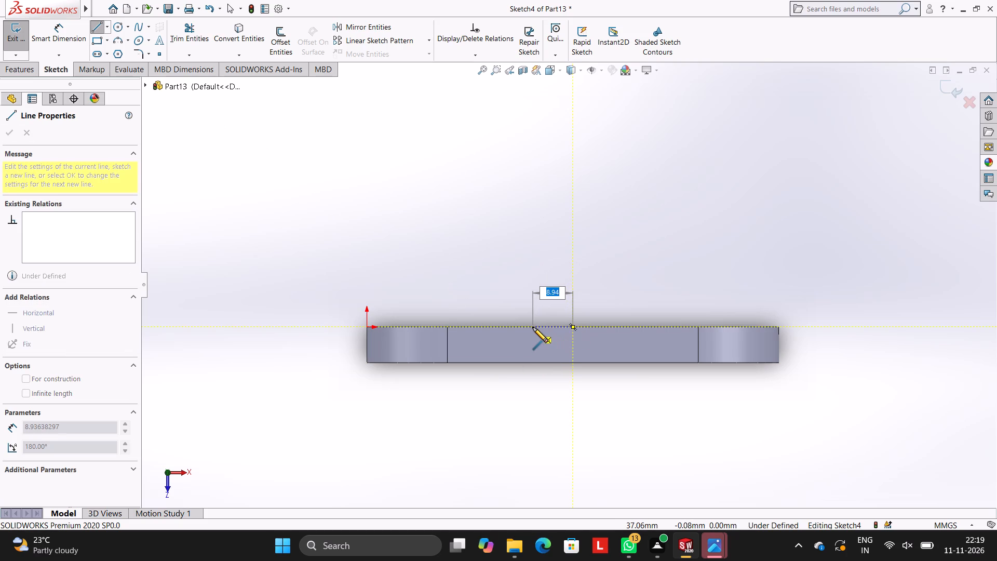
pyautogui.write('20')
pyautogui.press('Return')
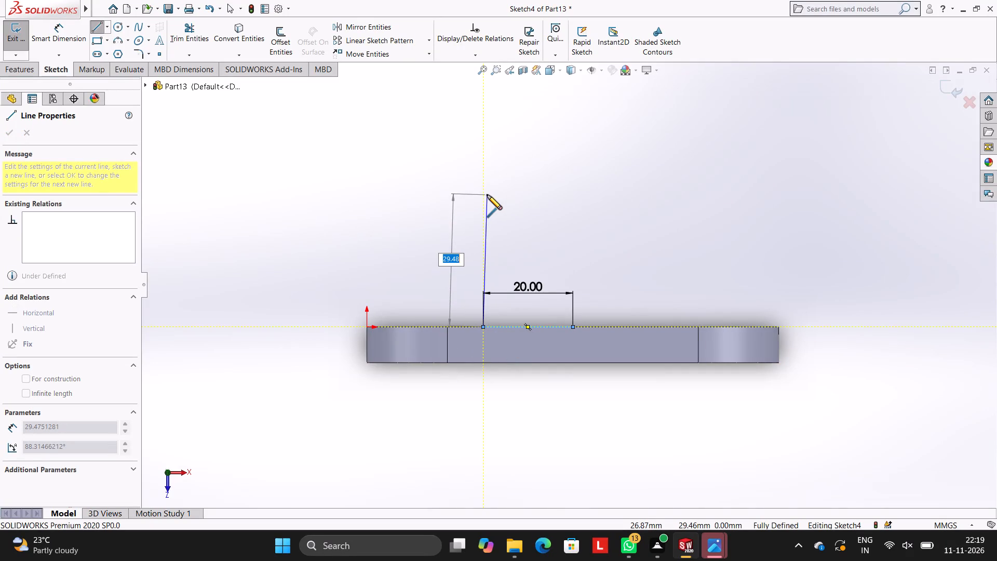
pyautogui.write('32')
pyautogui.press('Return')
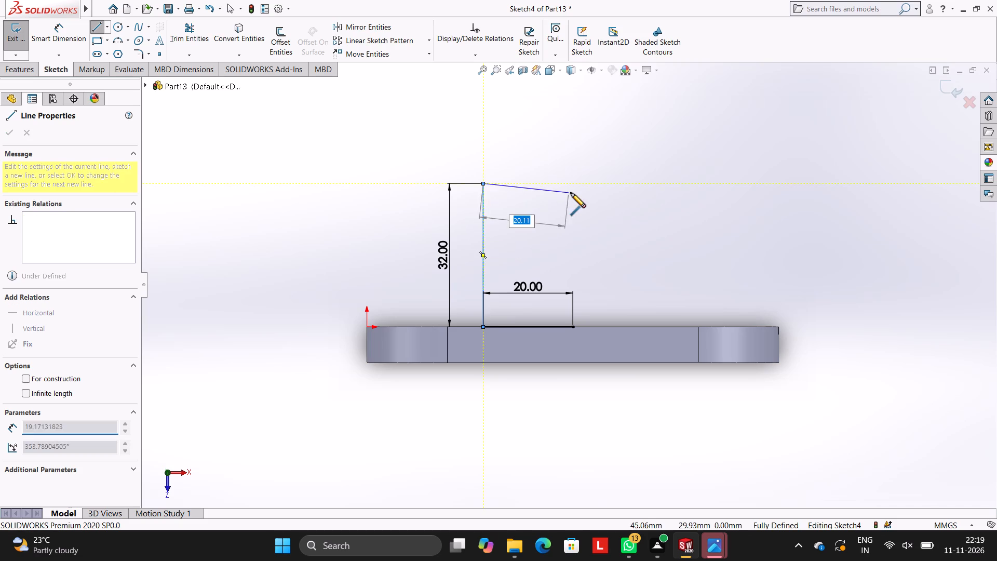
pyautogui.write('40')
pyautogui.press('Return')
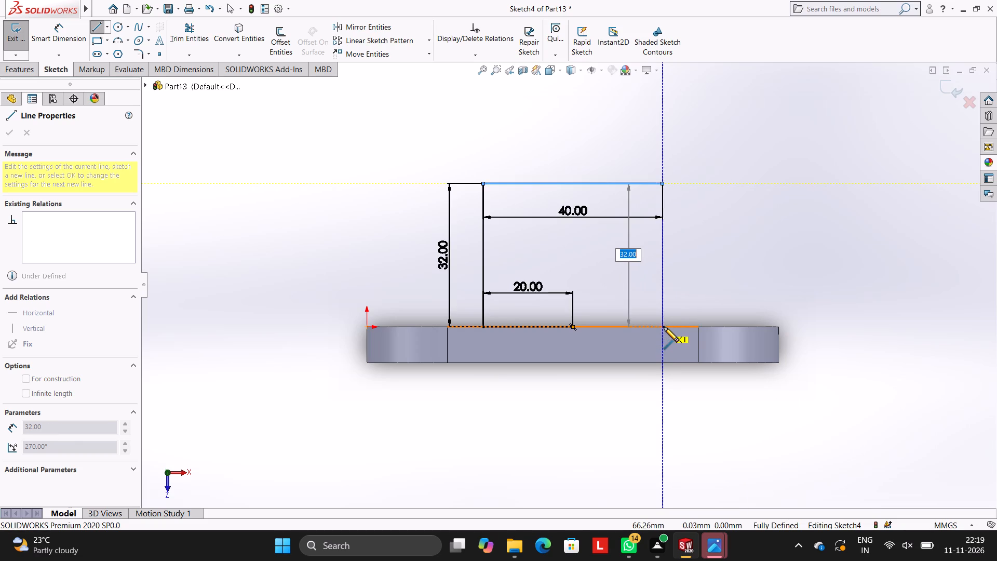
pyautogui.click(664, 327)
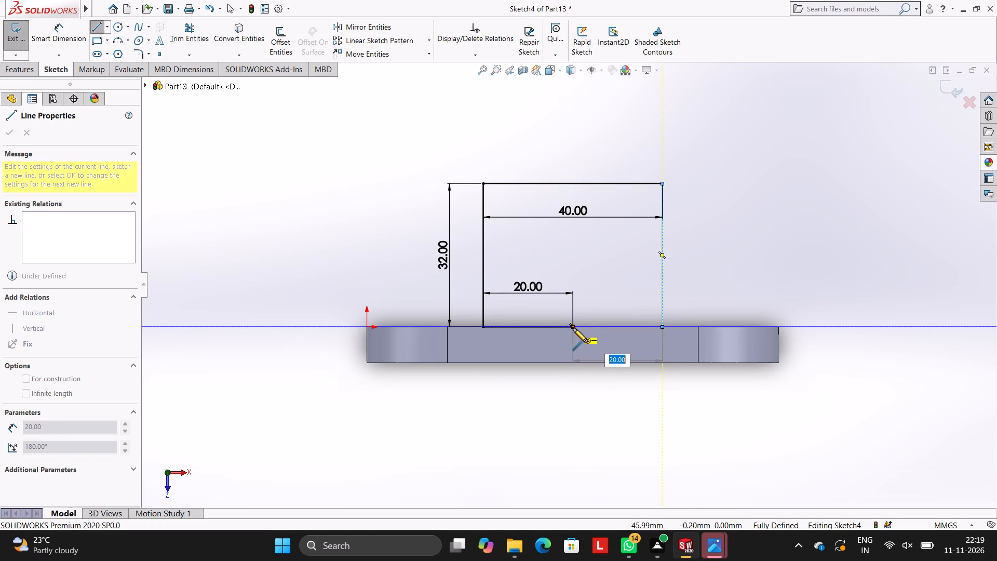
pyautogui.click(573, 328)
pyautogui.press('Escape')
pyautogui.press('Escape')
pyautogui.press('Escape')
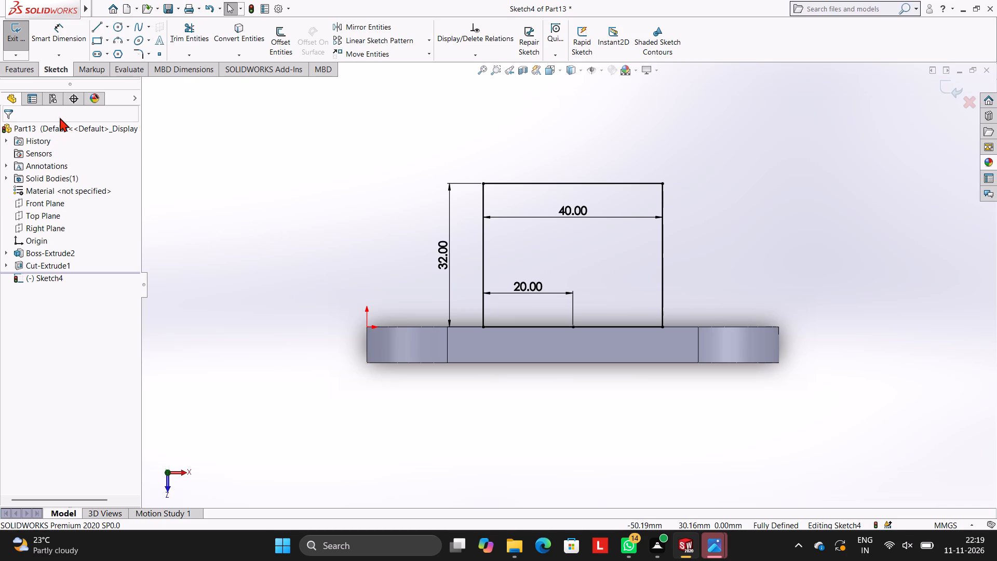
# Extrude the rectangle as a boss with a blind depth of 8 mm, reversing the direction so it sits over the plate.
pyautogui.click(28, 71)
pyautogui.click(29, 47)
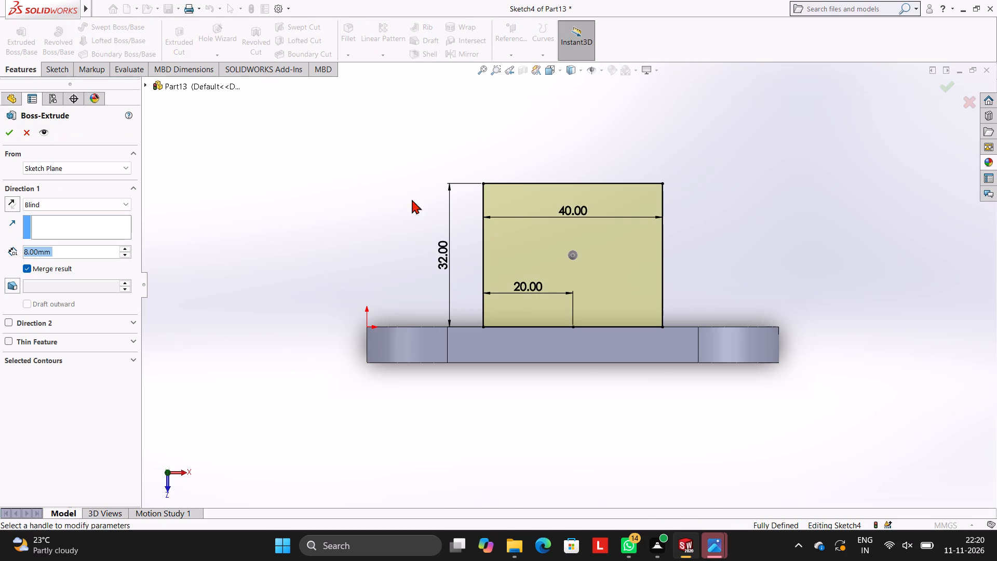
pyautogui.moveTo(331, 195); pyautogui.dragTo(442, 215, button='middle')
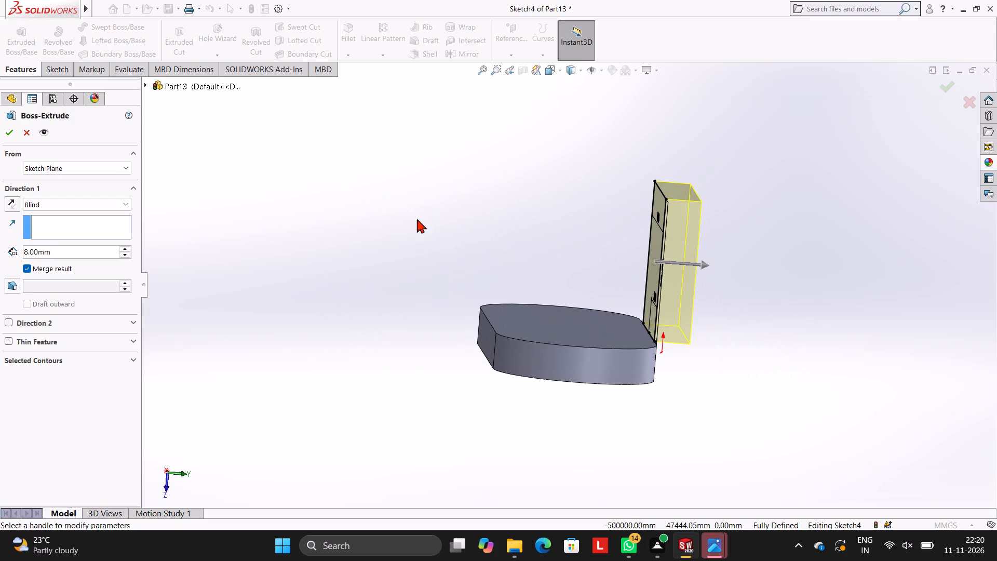
pyautogui.click(16, 203)
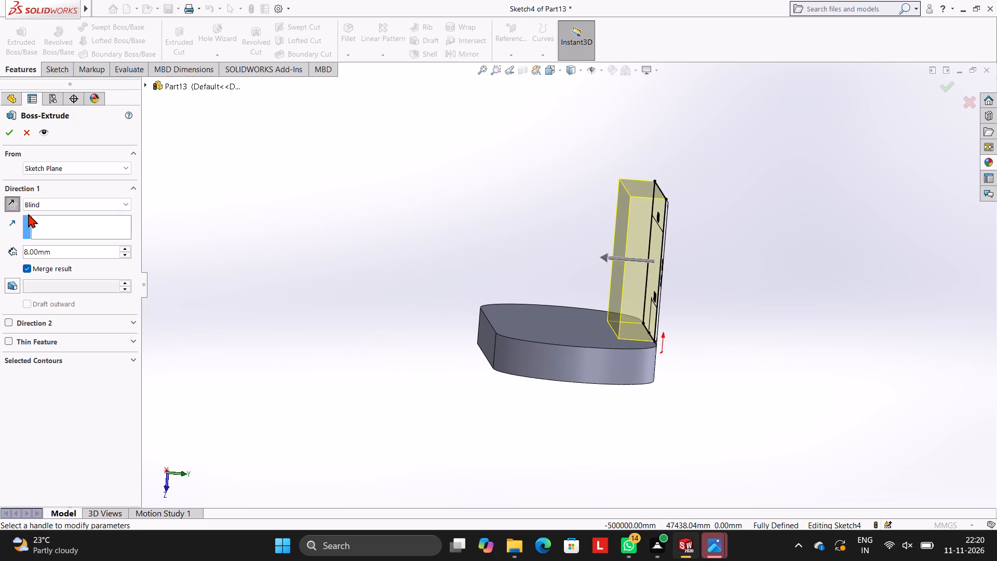
pyautogui.click(10, 136)
pyautogui.click(270, 152)
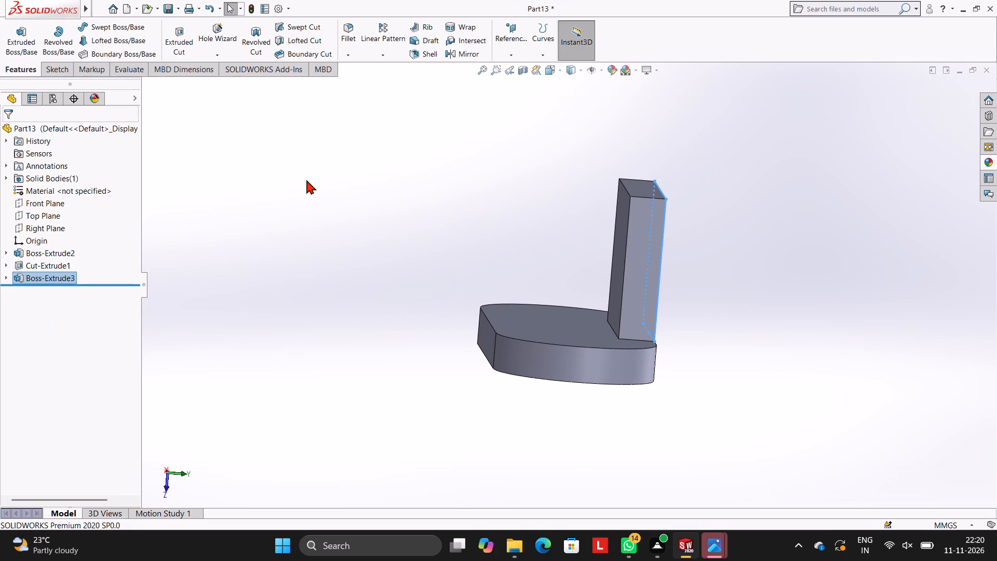
# Examine the upright wall and the rounded base plate from several angles.
pyautogui.moveTo(444, 235); pyautogui.dragTo(465, 310, button='middle')
pyautogui.moveTo(715, 254); pyautogui.dragTo(717, 324, button='middle')
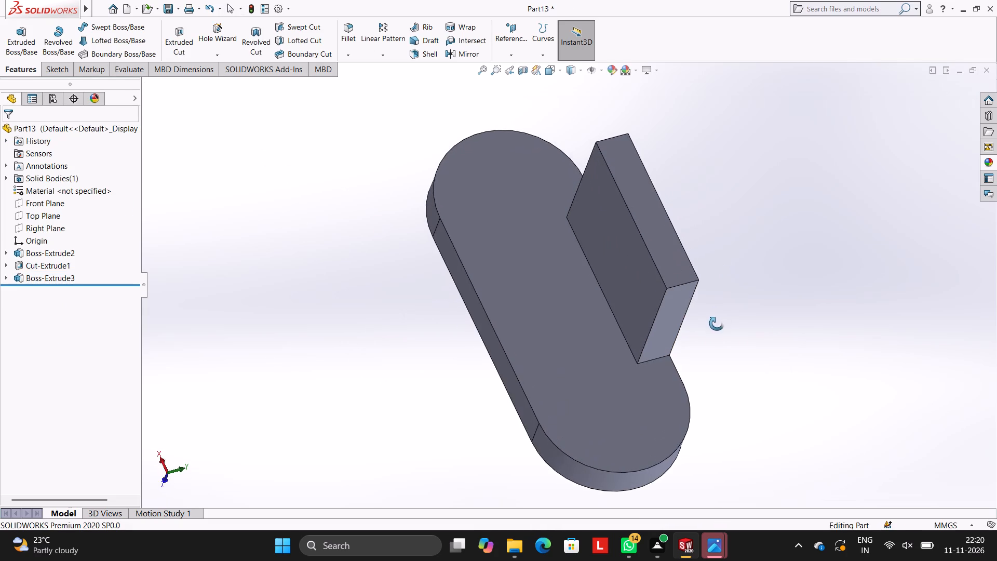
pyautogui.moveTo(717, 324); pyautogui.dragTo(712, 324, button='middle')
pyautogui.scroll(2, 716, 283)
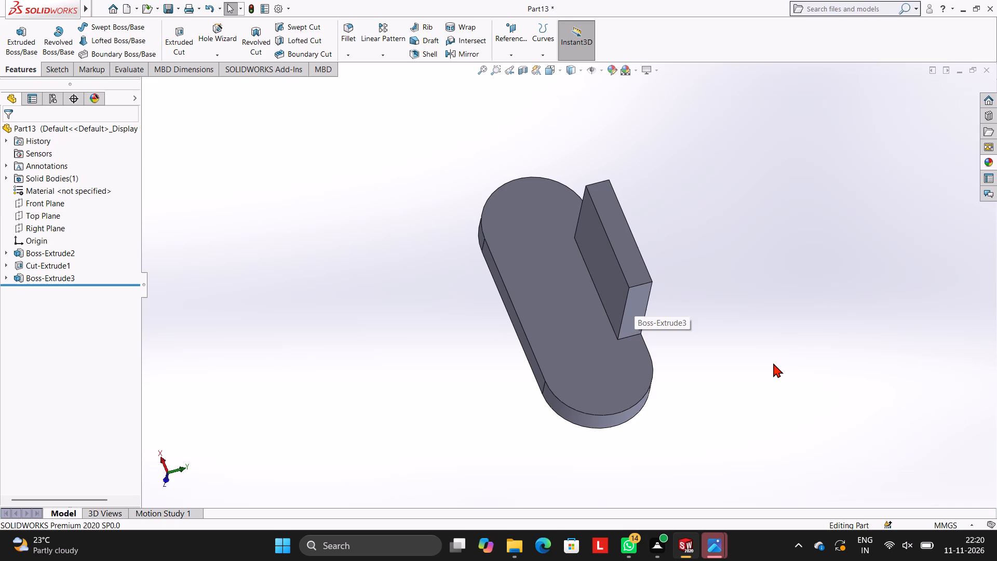
pyautogui.moveTo(733, 329); pyautogui.dragTo(695, 287, button='middle')
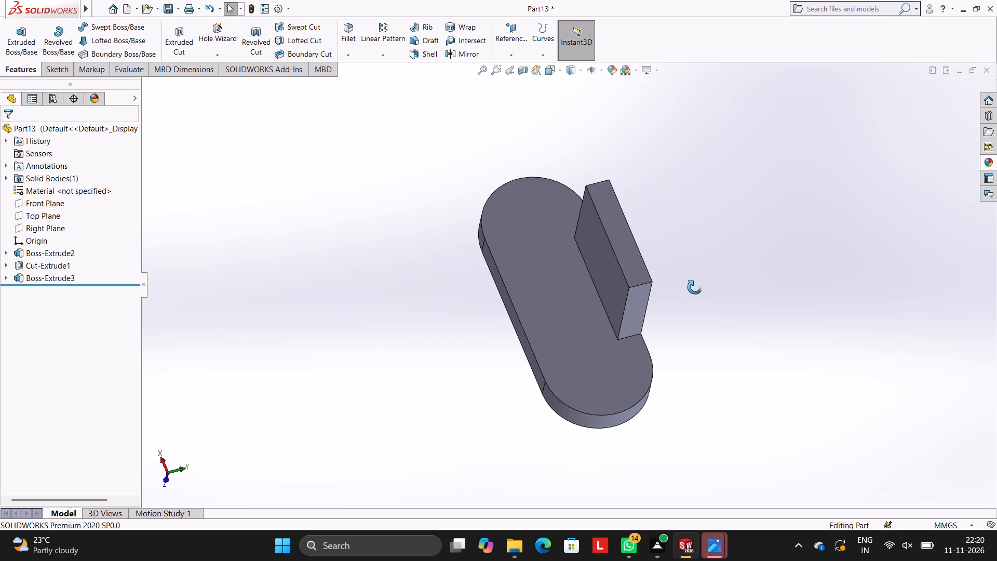
pyautogui.moveTo(695, 287); pyautogui.dragTo(697, 271, button='middle')
pyautogui.moveTo(716, 264); pyautogui.dragTo(708, 261, button='middle')
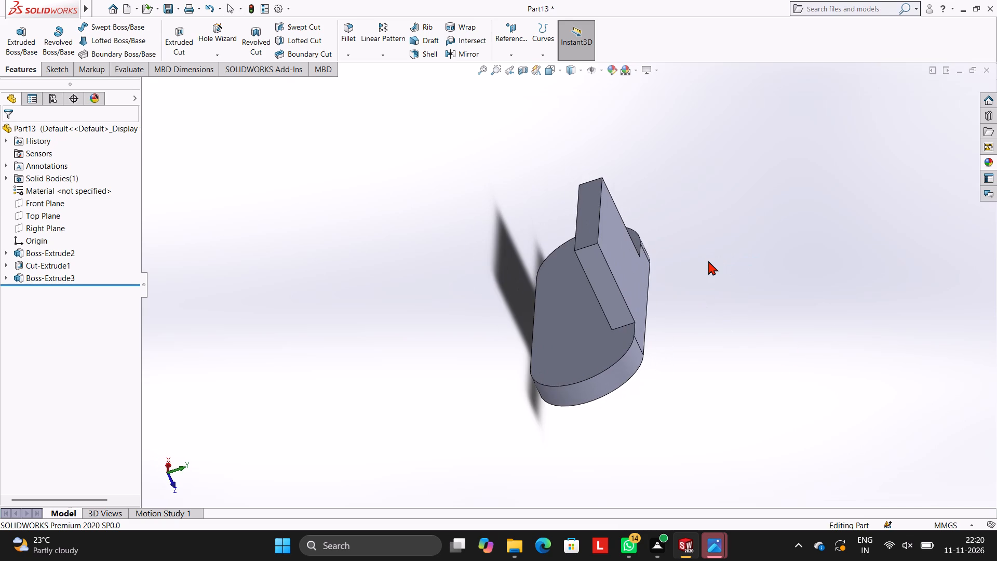
pyautogui.moveTo(729, 261); pyautogui.dragTo(767, 260, button='middle')
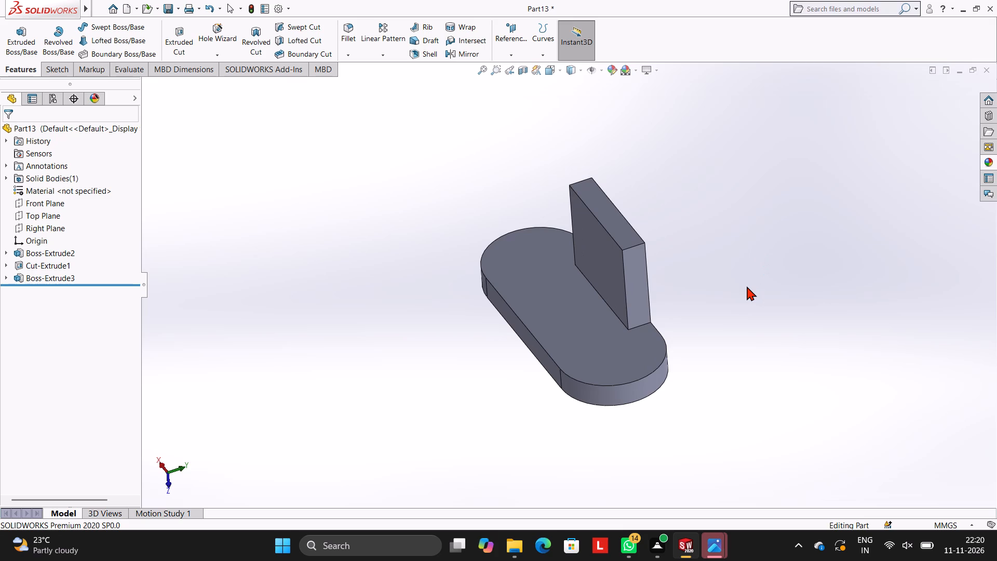
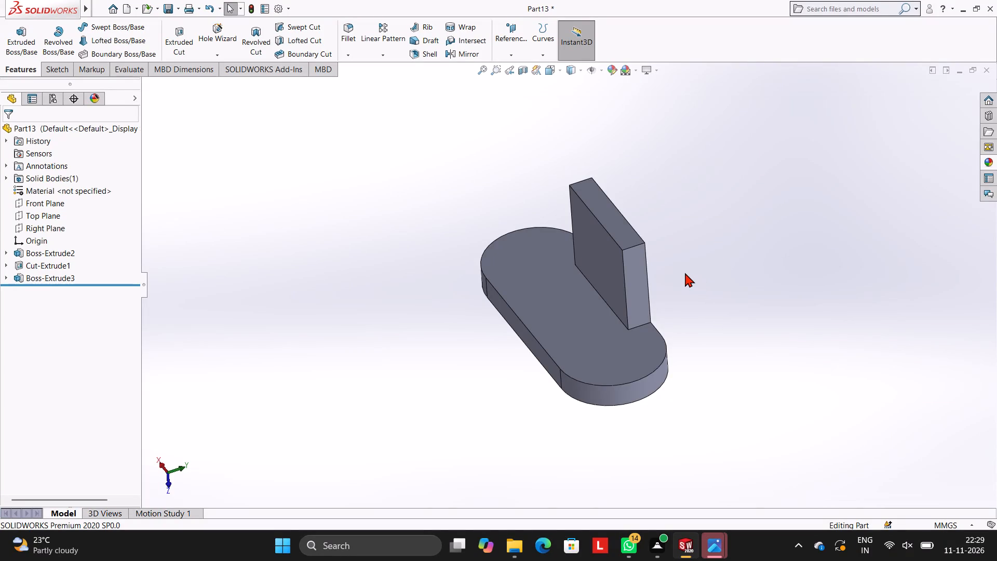
# Undo the upright wall's 8 mm extrusion, returning to its rectangle sketch.
pyautogui.click(631, 265)
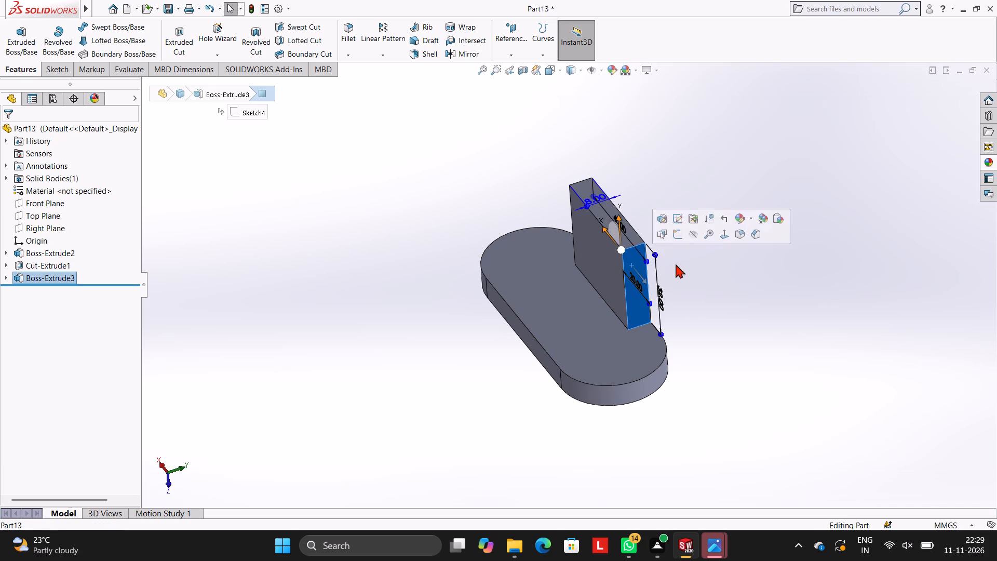
pyautogui.press('Escape')
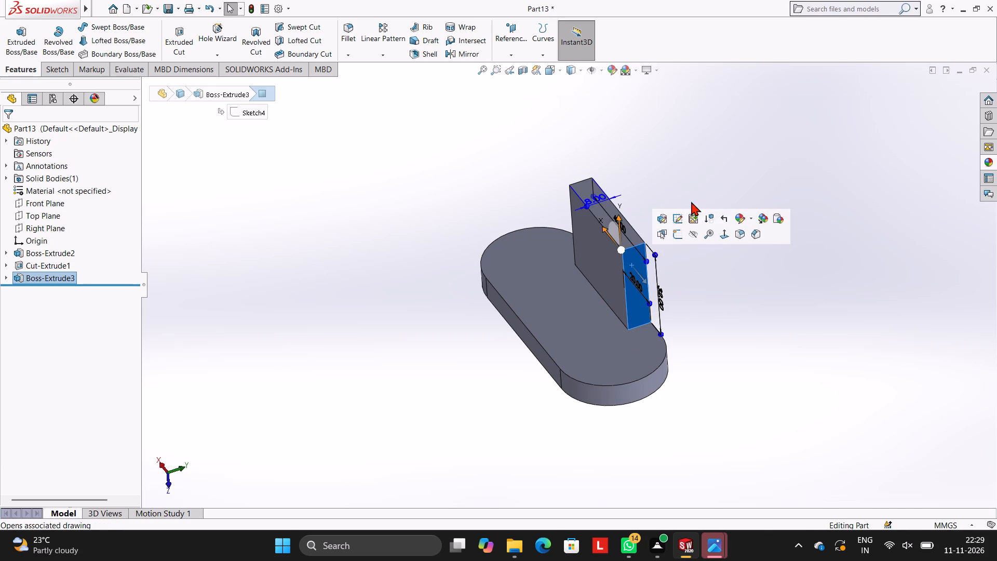
pyautogui.hotkey('ctrl', 'z')
pyautogui.press('Escape')
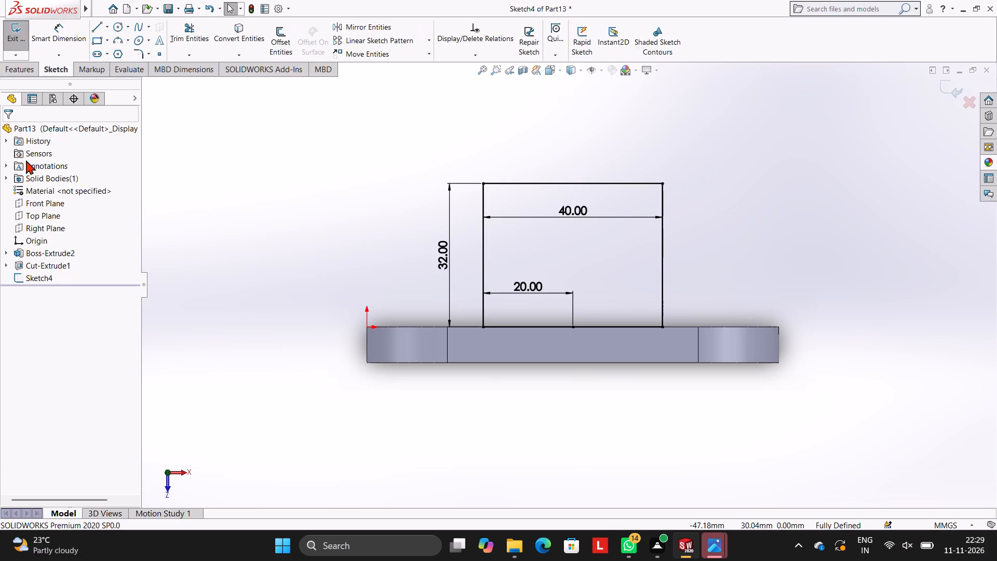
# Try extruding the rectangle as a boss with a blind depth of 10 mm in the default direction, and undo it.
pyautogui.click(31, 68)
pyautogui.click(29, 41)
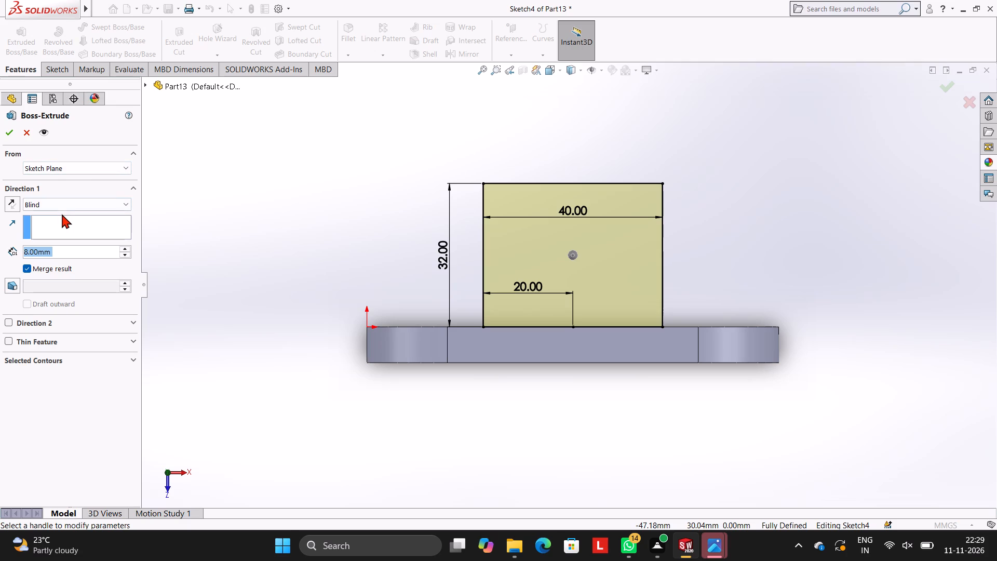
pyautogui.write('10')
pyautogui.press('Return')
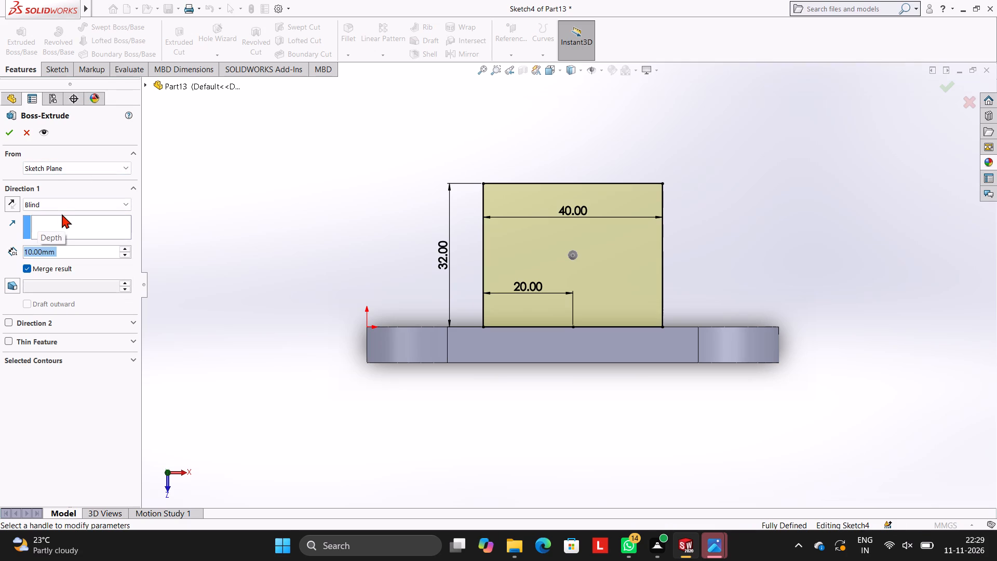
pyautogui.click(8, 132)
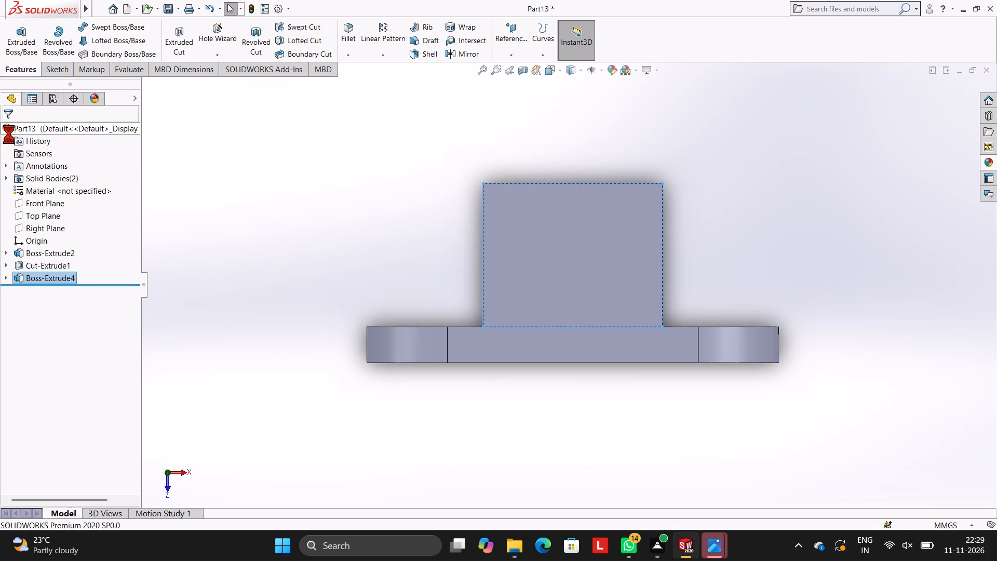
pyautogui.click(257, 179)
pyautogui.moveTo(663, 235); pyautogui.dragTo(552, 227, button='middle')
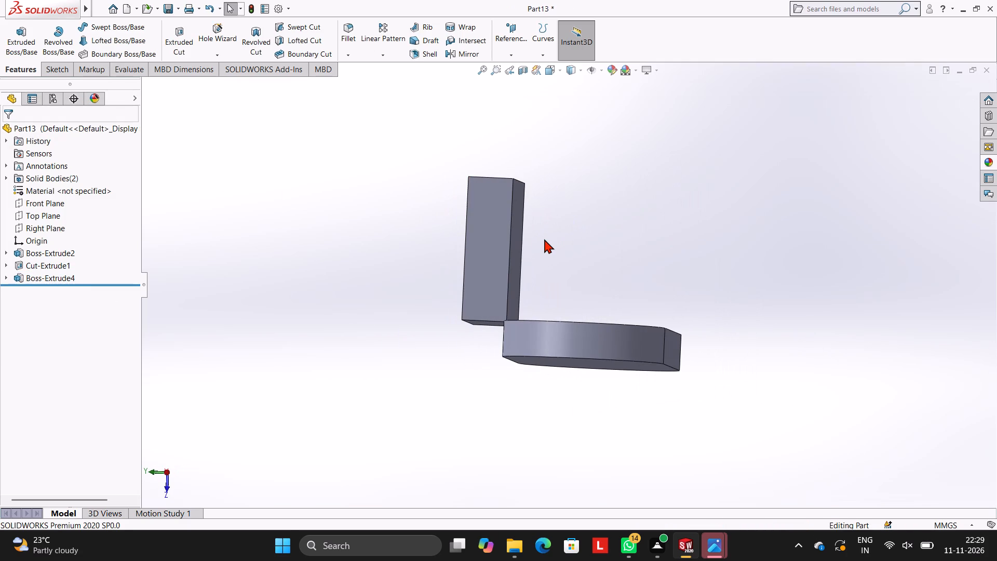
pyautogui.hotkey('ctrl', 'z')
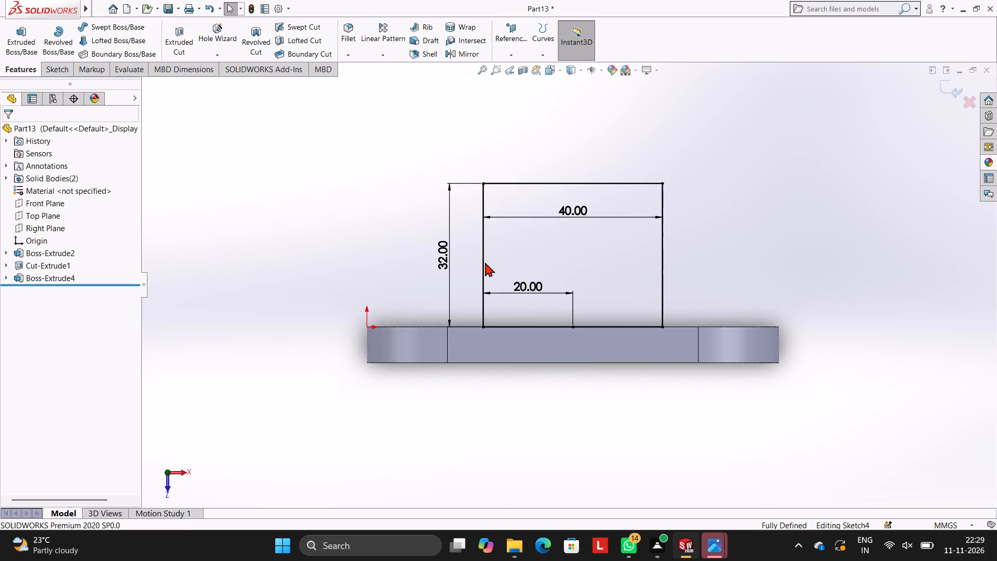
# Extrude the rectangle as a boss with a blind depth of 10 mm, reversing the direction so it sits over the plate.
pyautogui.click(33, 71)
pyautogui.click(37, 44)
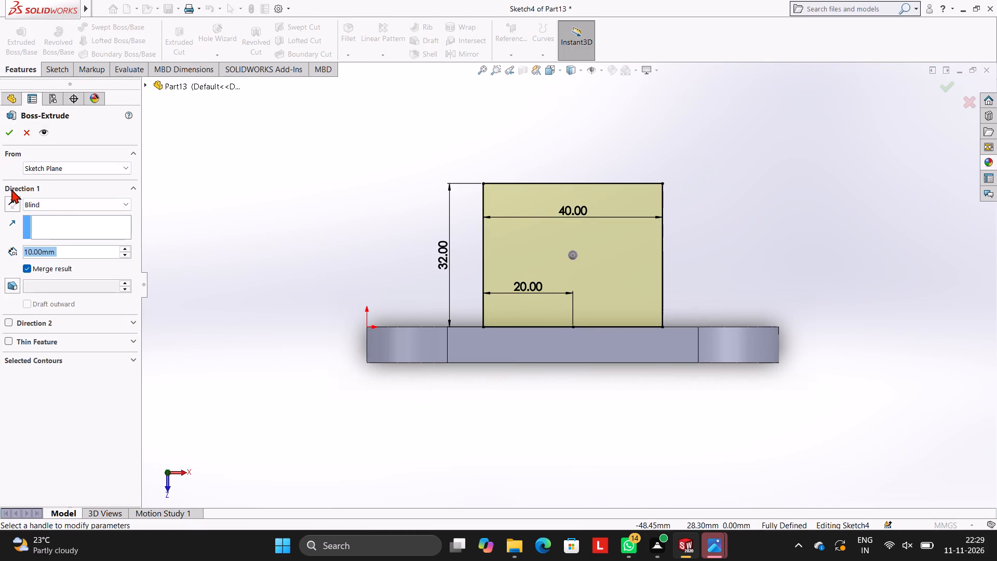
pyautogui.click(8, 193)
pyautogui.click(9, 200)
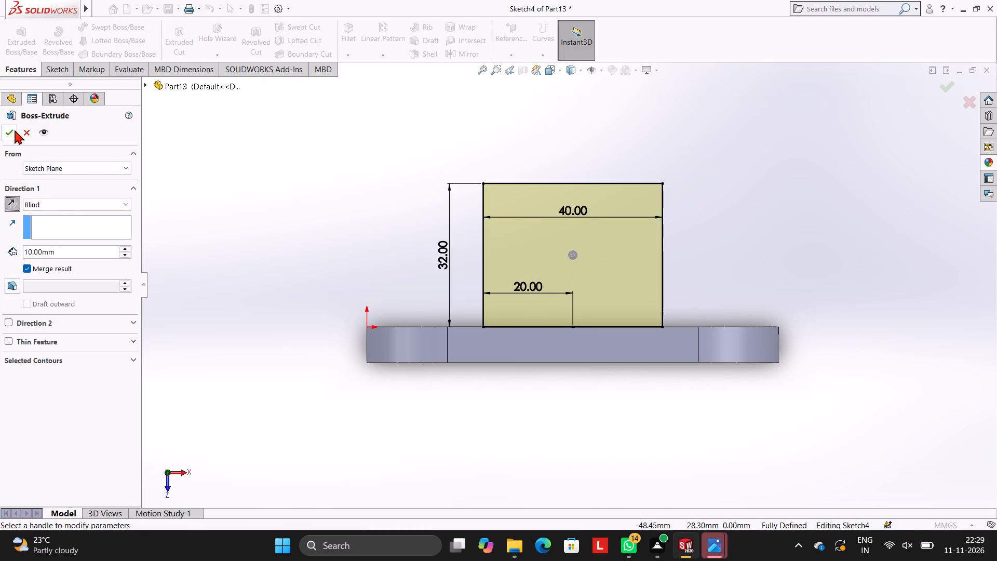
pyautogui.click(15, 130)
pyautogui.click(246, 186)
# Open a new sketch on the top face of the upright wall and view it face-on.
pyautogui.moveTo(261, 196); pyautogui.dragTo(334, 223, button='middle')
pyautogui.moveTo(349, 229); pyautogui.dragTo(365, 236, button='middle')
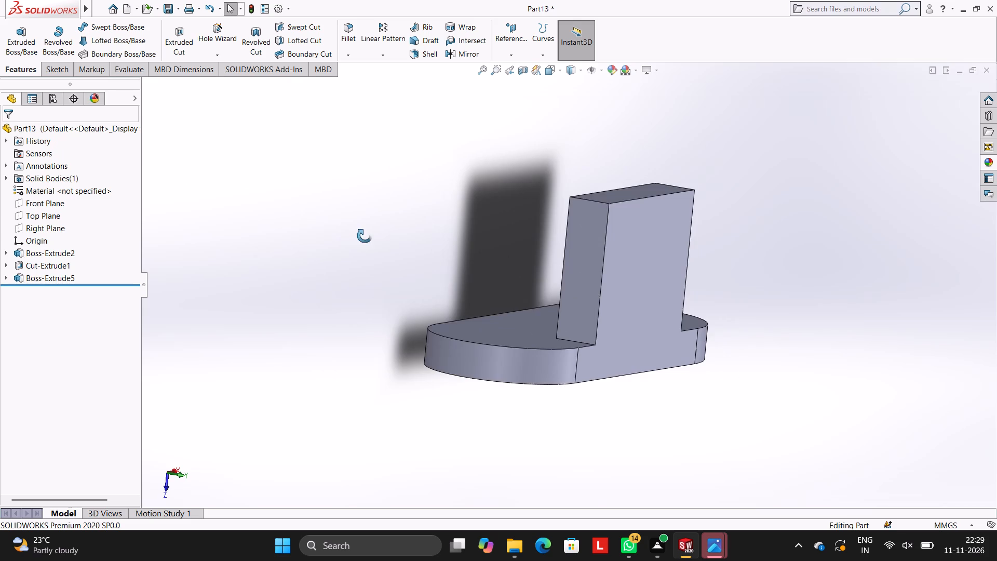
pyautogui.moveTo(365, 236); pyautogui.dragTo(369, 238, button='middle')
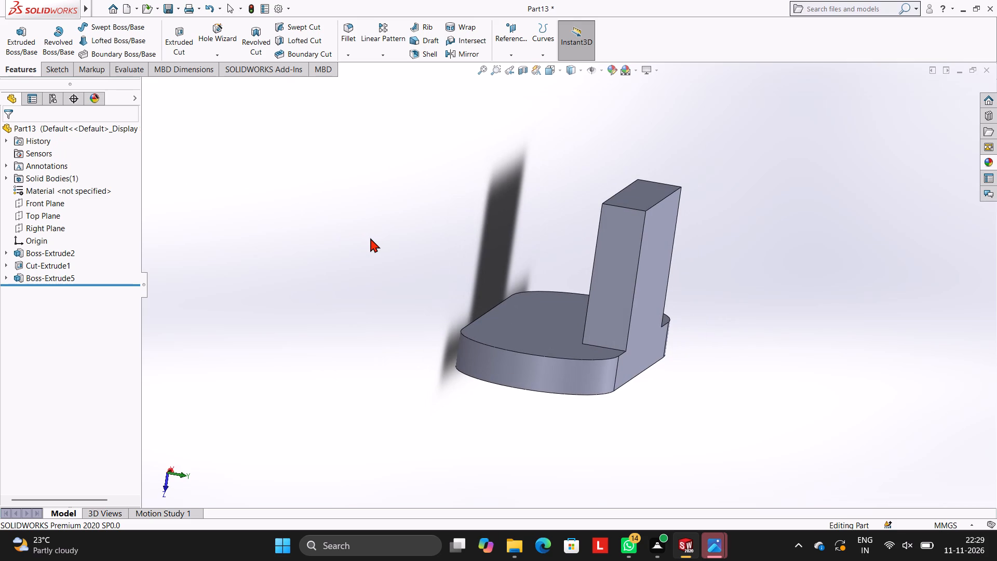
pyautogui.moveTo(524, 177); pyautogui.dragTo(525, 271, button='middle')
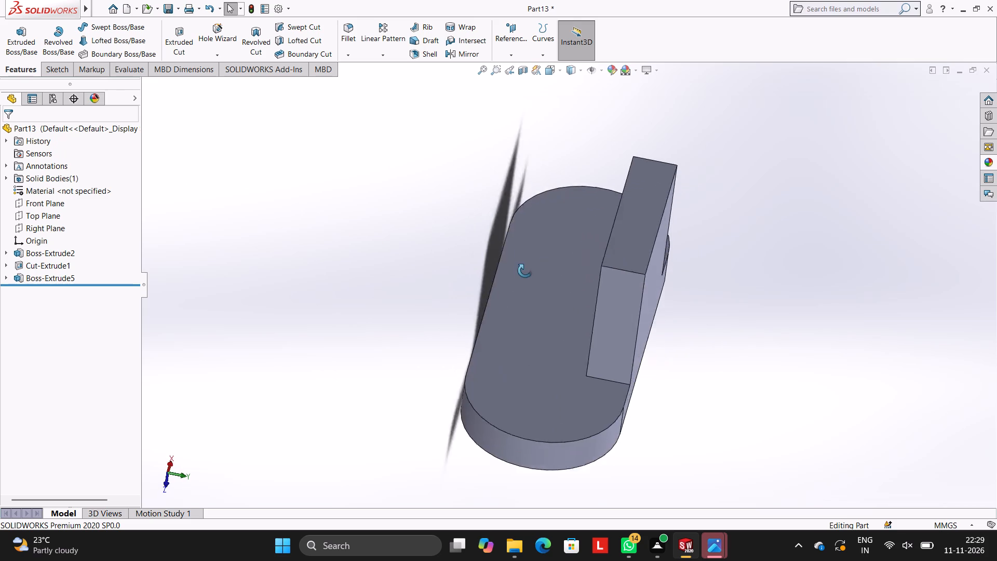
pyautogui.moveTo(525, 271); pyautogui.dragTo(529, 285, button='middle')
pyautogui.click(646, 215)
pyautogui.click(689, 184)
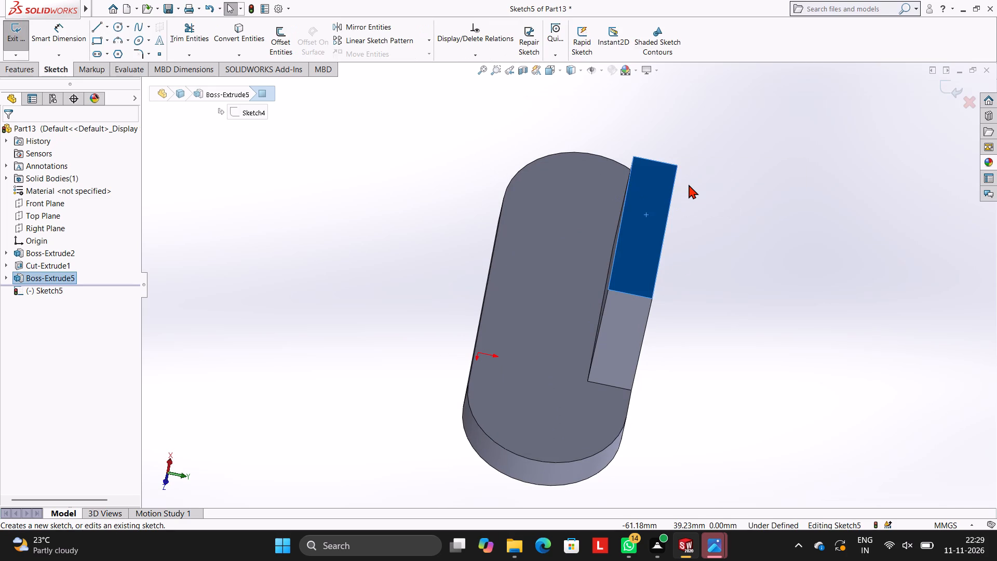
pyautogui.hotkey('ctrl', '8')
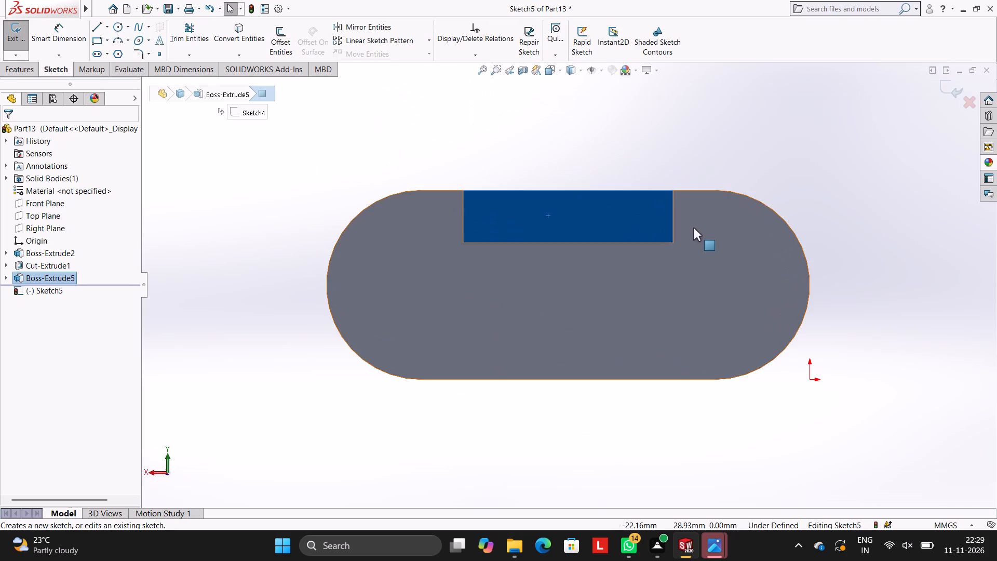
# Sketch a 30 mm line from the midpoint of the wall's outer top edge, perpendicular to it and pointing away from the plate.
pyautogui.scroll(3, 694, 227)
pyautogui.scroll(-3, 657, 216)
pyautogui.click(95, 23)
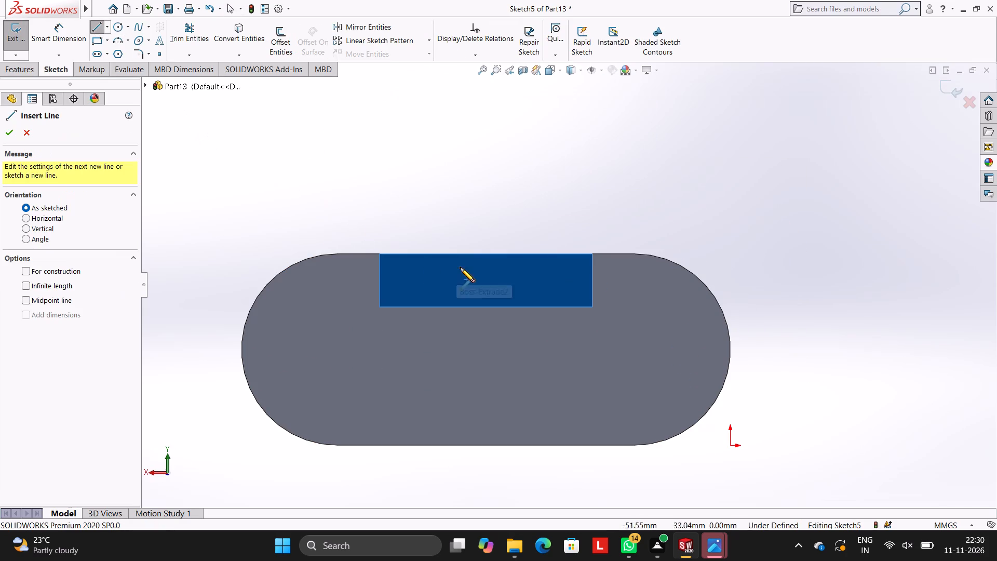
pyautogui.click(484, 253)
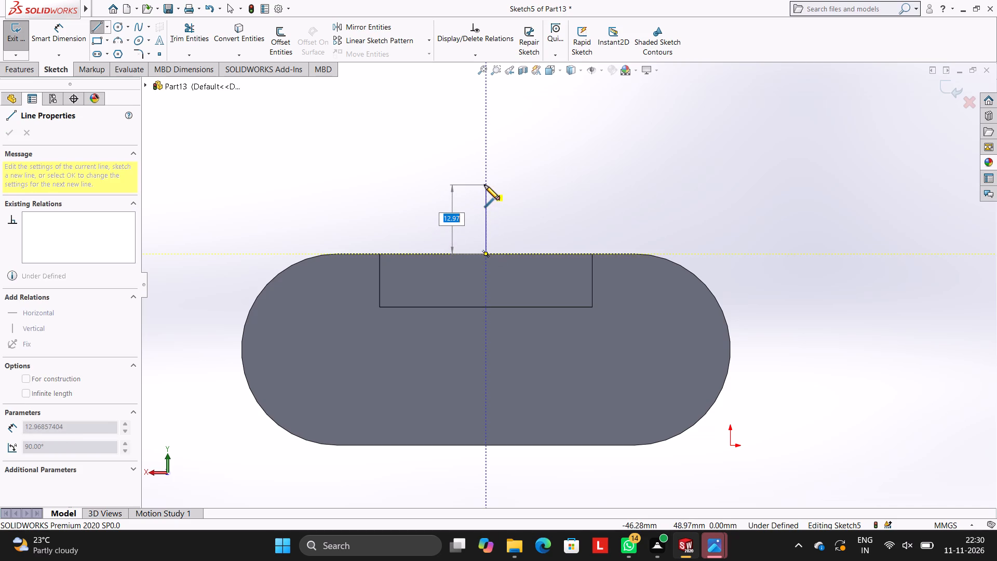
pyautogui.write('30')
pyautogui.press('Return')
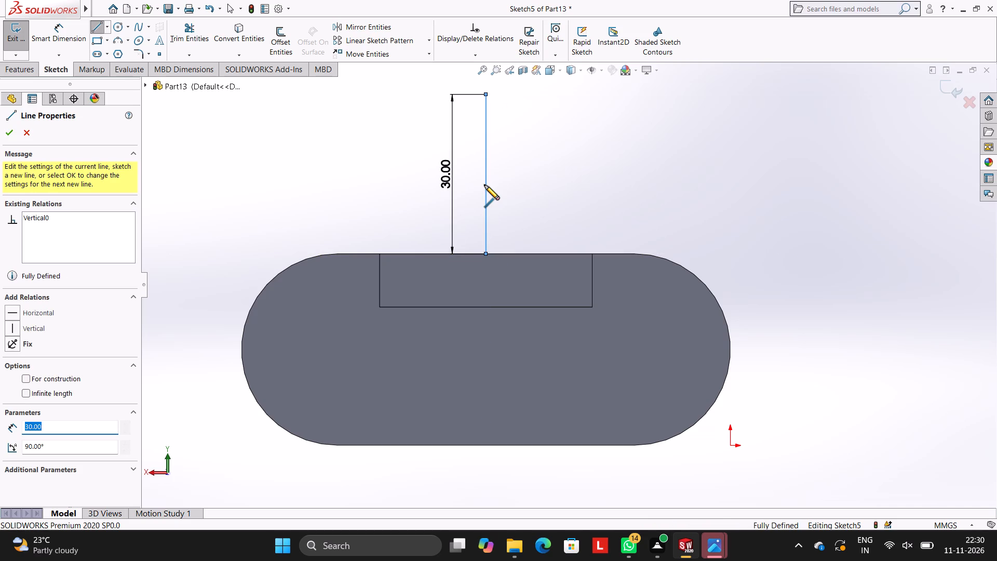
pyautogui.press('Escape')
pyautogui.press('Escape')
pyautogui.press('Escape')
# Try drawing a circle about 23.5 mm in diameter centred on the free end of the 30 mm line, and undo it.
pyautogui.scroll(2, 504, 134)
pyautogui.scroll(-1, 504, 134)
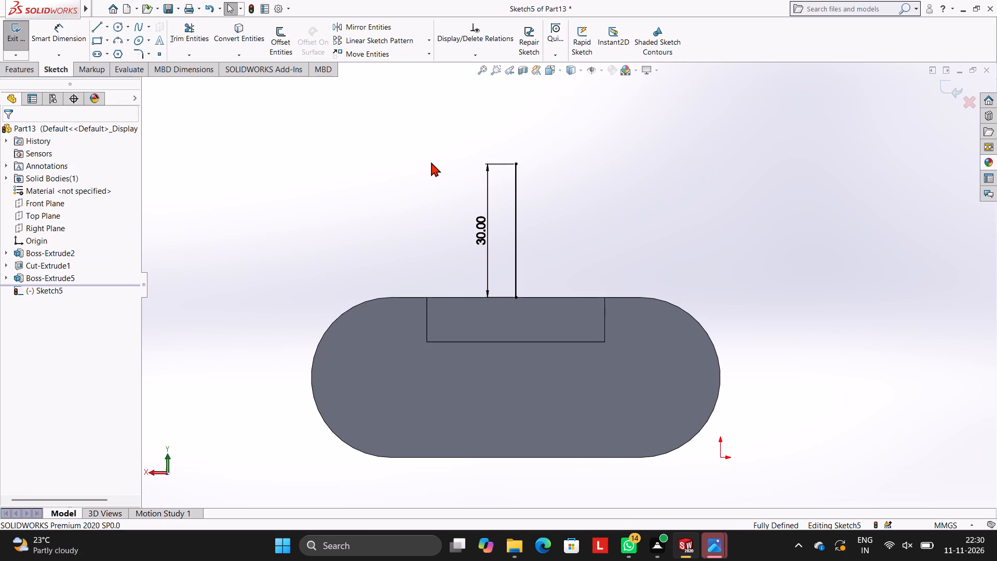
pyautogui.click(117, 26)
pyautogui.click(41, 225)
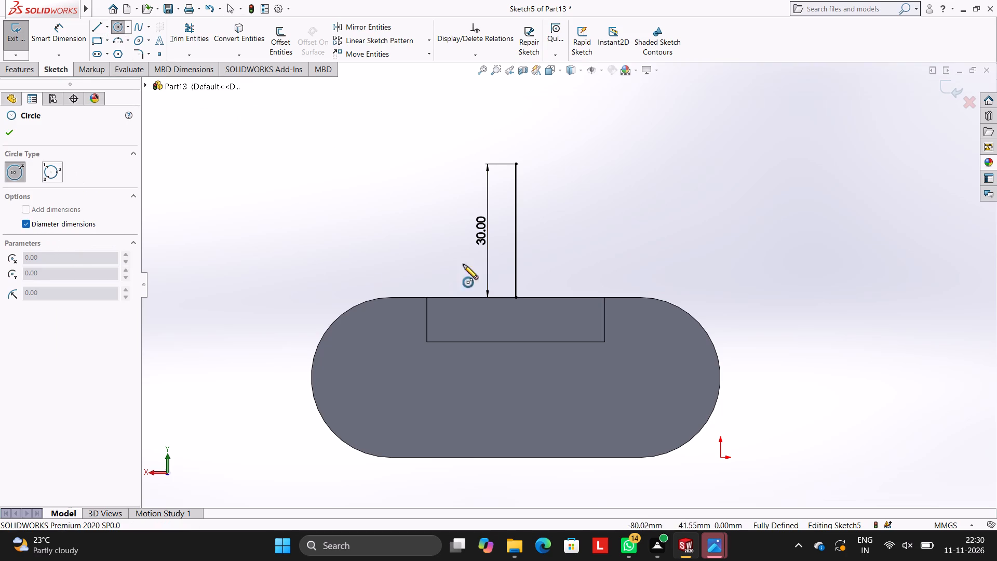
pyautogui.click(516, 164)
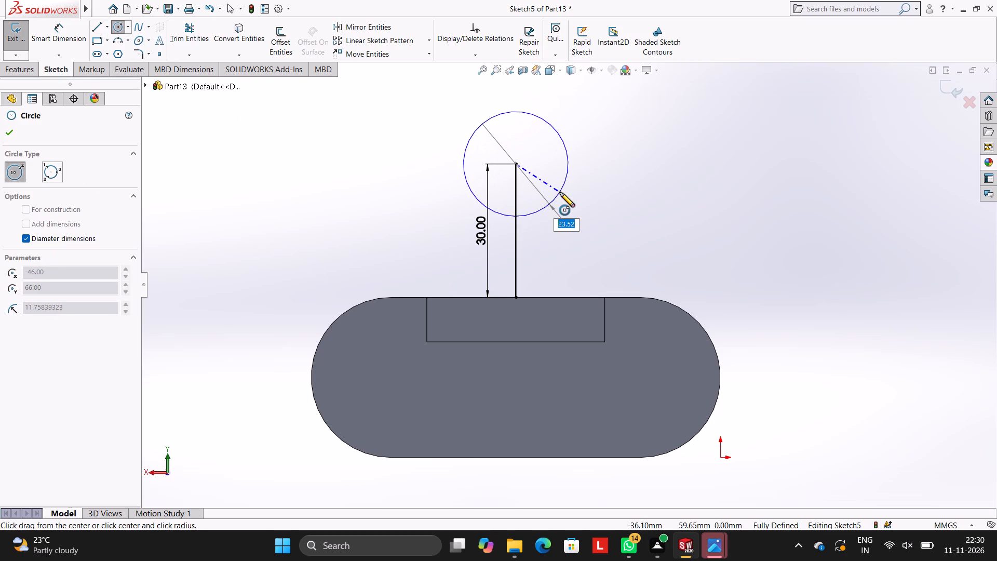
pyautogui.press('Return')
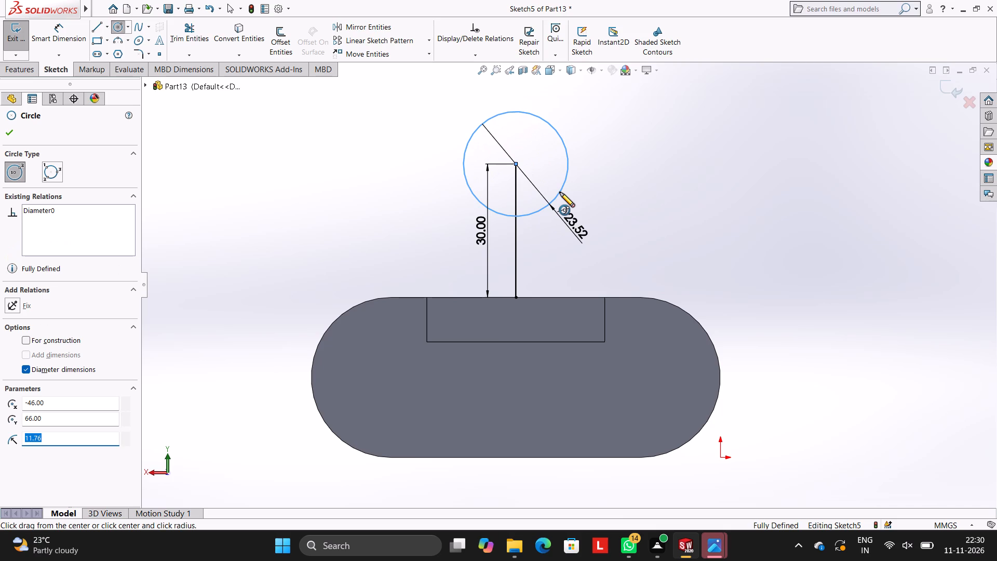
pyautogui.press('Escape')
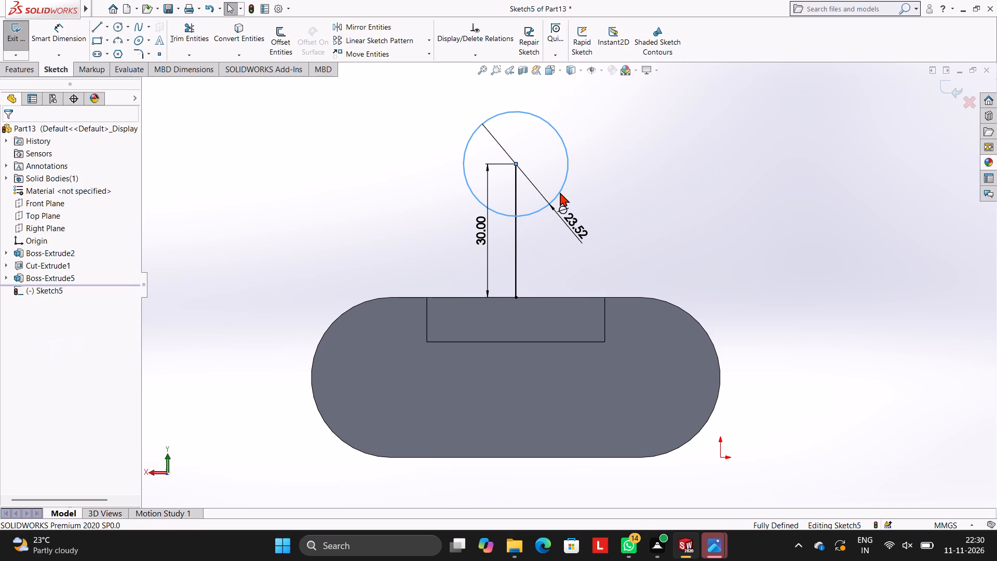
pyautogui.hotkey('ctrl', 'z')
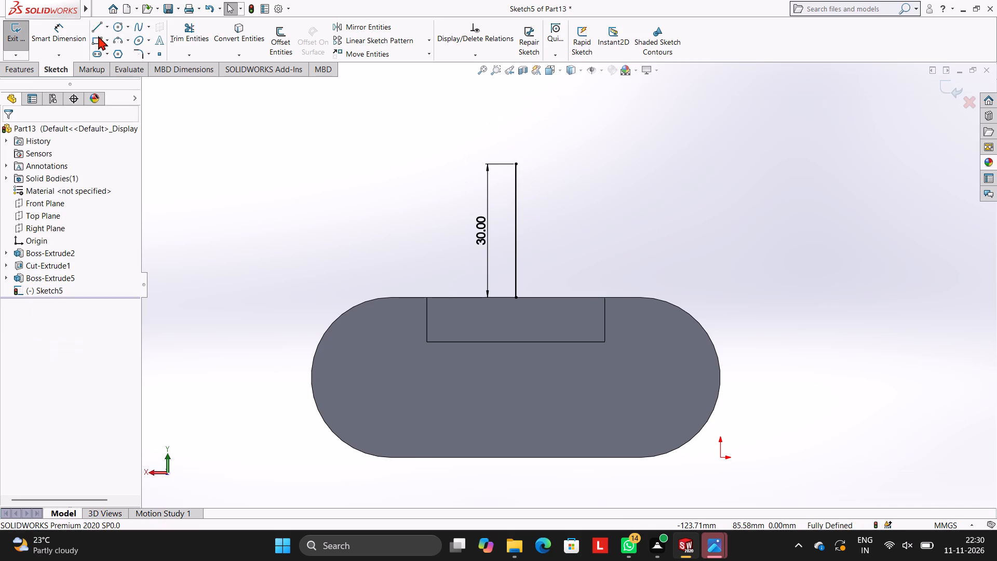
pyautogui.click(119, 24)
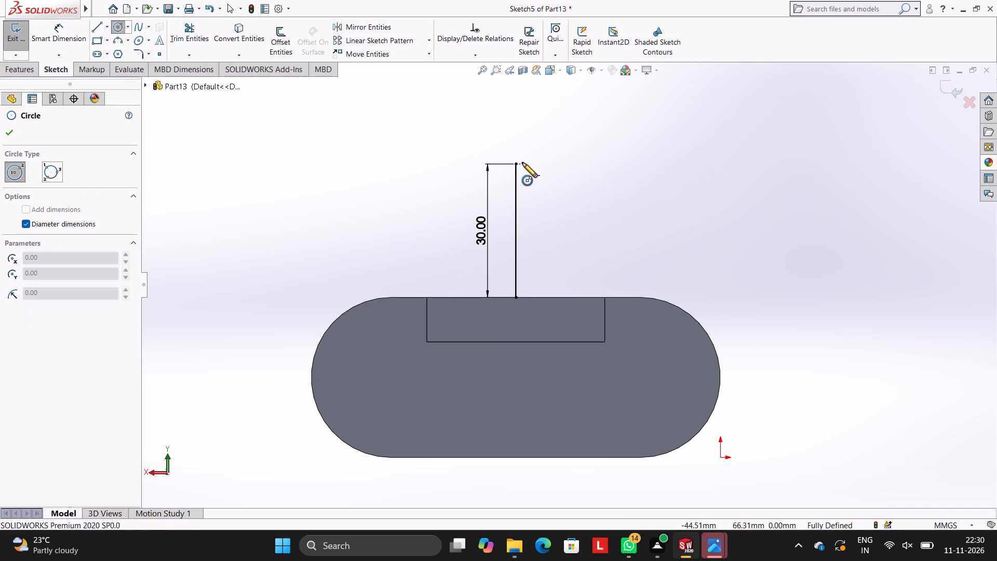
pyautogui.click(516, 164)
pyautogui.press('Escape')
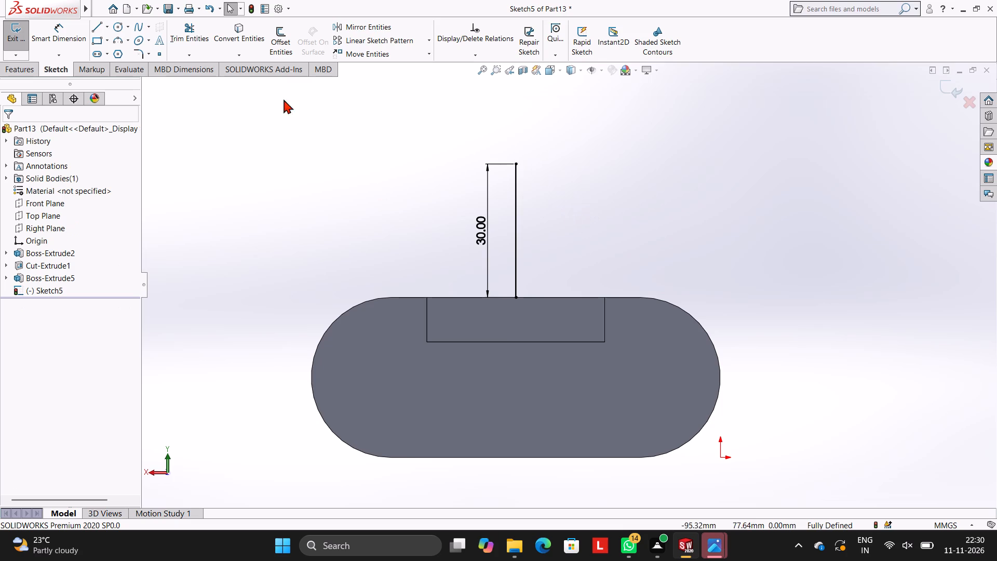
# Sketch a circle 30 mm in diameter centred on the free end of the 30 mm line.
pyautogui.click(119, 24)
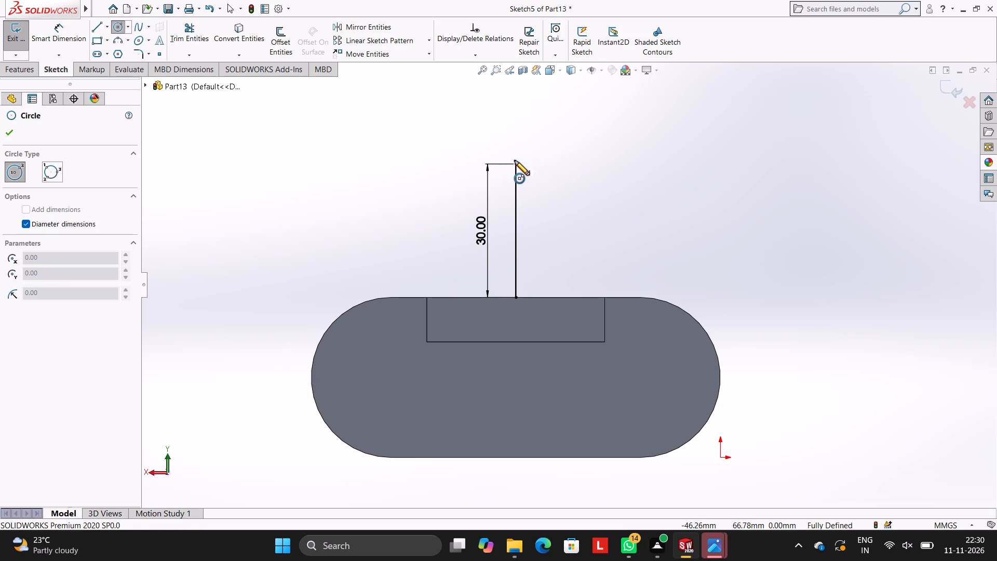
pyautogui.click(515, 162)
pyautogui.write('30')
pyautogui.press('Return')
pyautogui.press('Escape')
pyautogui.press('Escape')
pyautogui.press('Escape')
pyautogui.press('Escape')
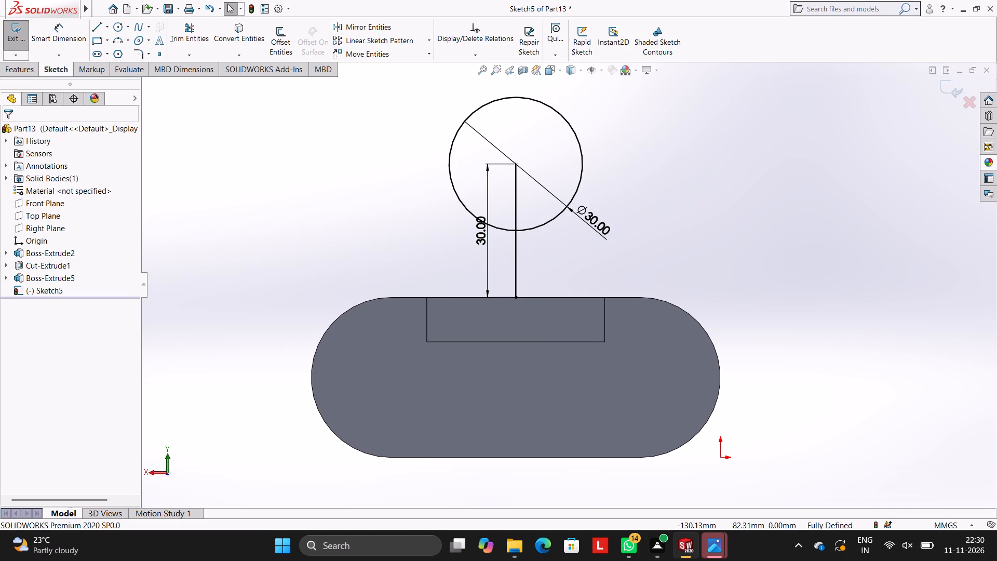
# Sketch two slanted lines, each about 34 mm long, from the wall's two outer top corners to the near sides of the circle.
pyautogui.click(100, 29)
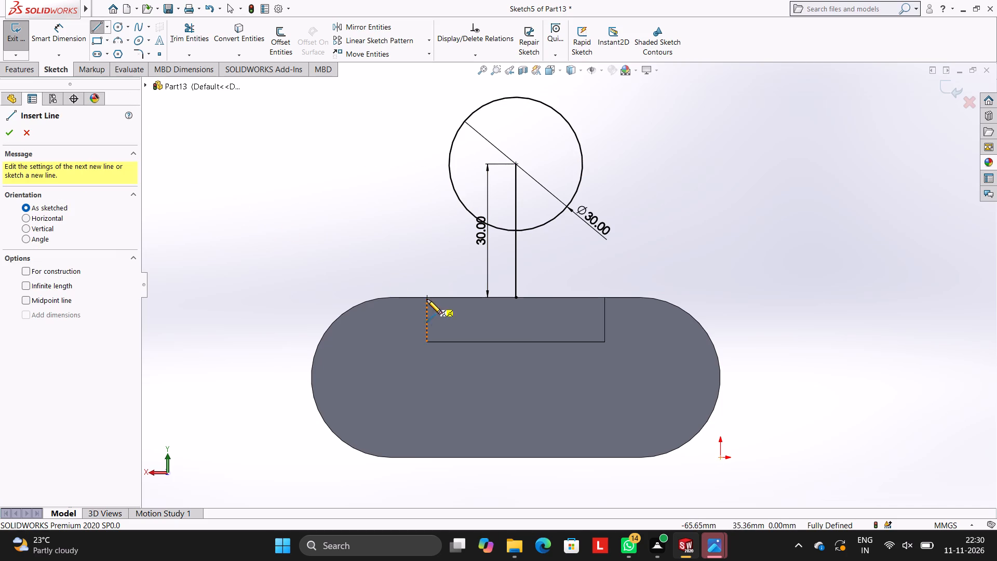
pyautogui.click(427, 297)
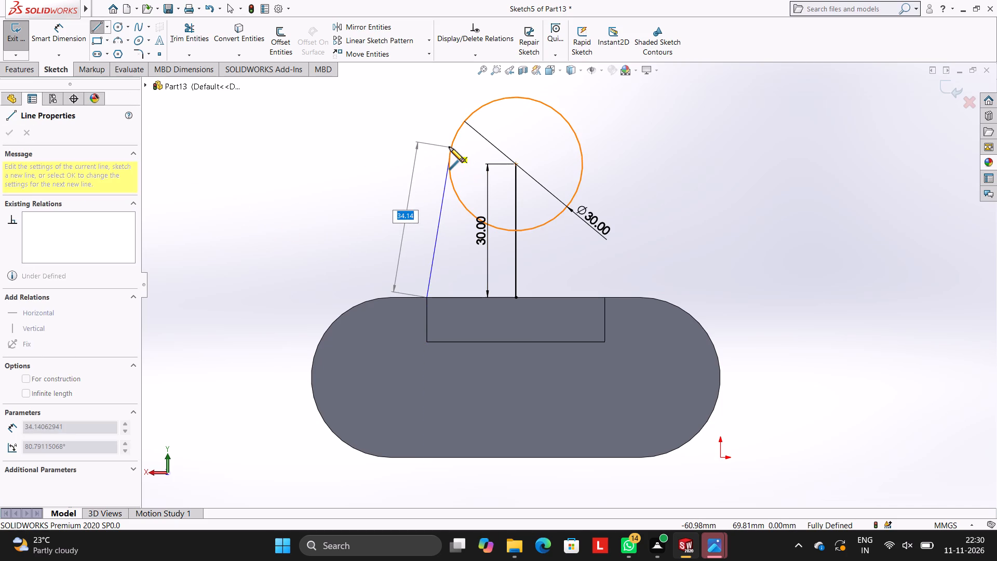
pyautogui.click(449, 147)
pyautogui.press('Escape')
pyautogui.press('Escape')
pyautogui.press('Escape')
pyautogui.press('Escape')
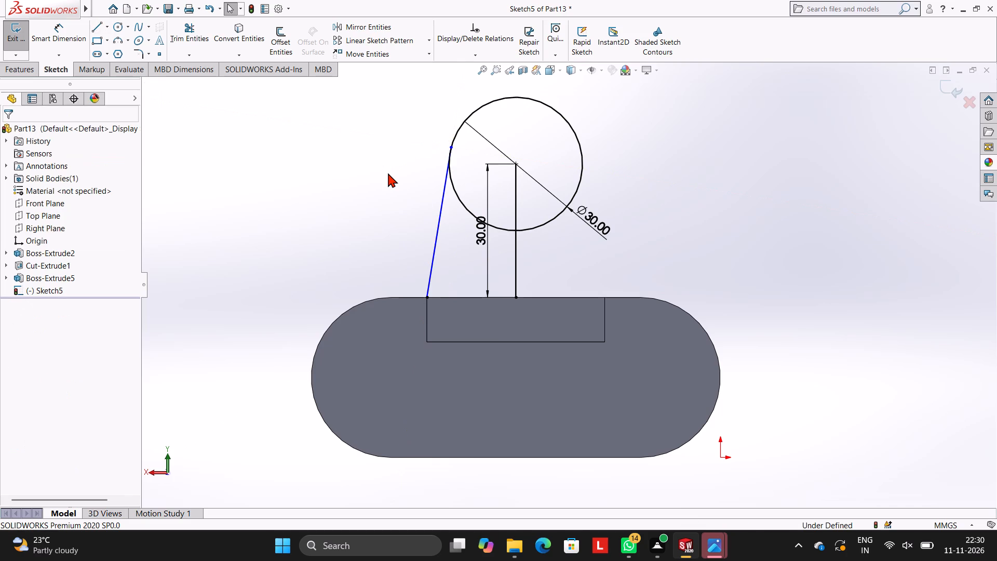
pyautogui.press('Escape')
pyautogui.click(100, 21)
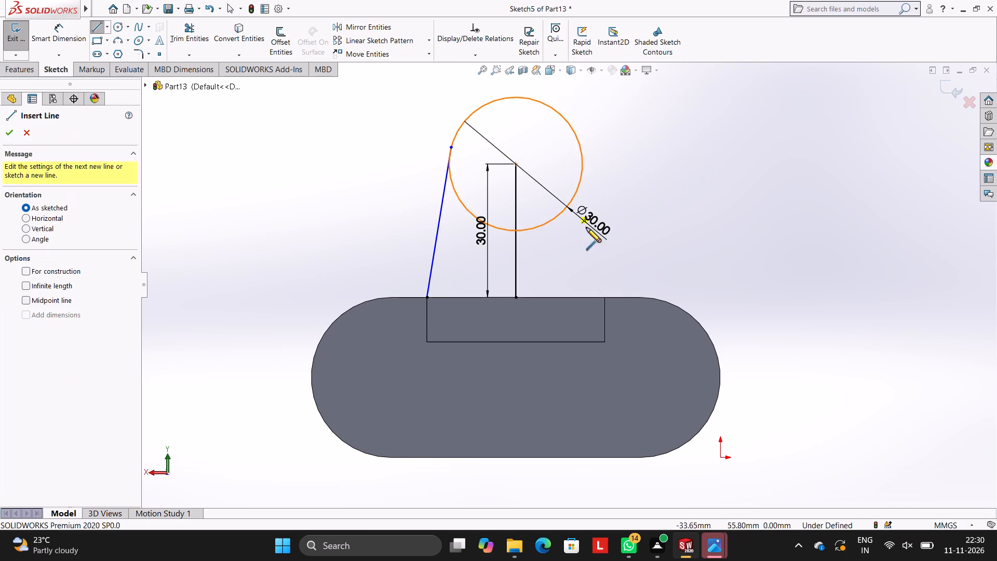
pyautogui.click(605, 297)
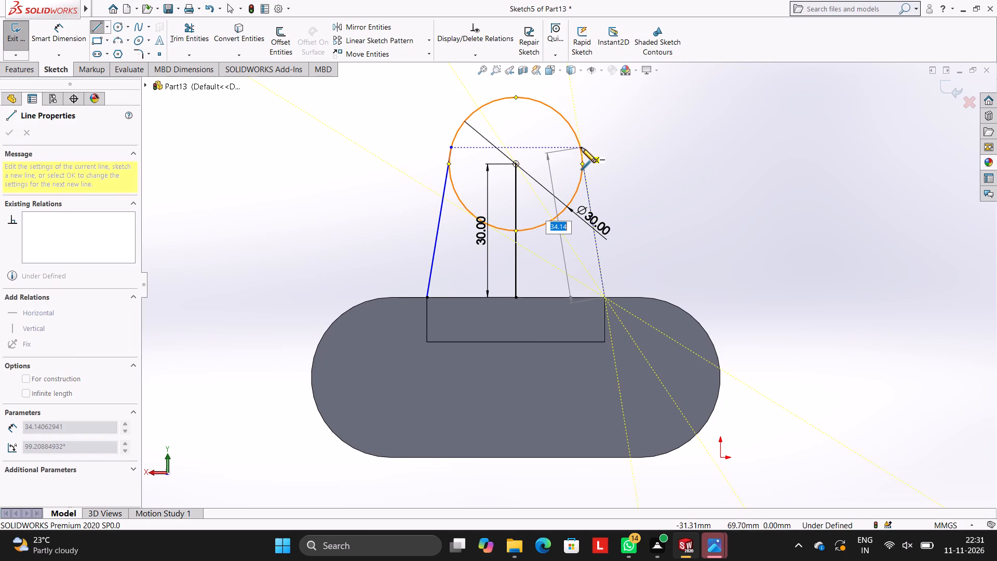
pyautogui.click(581, 148)
pyautogui.press('Escape')
pyautogui.press('Escape')
pyautogui.press('Escape')
# Make both slanted side lines tangent to the 30 mm circle.
pyautogui.click(589, 189)
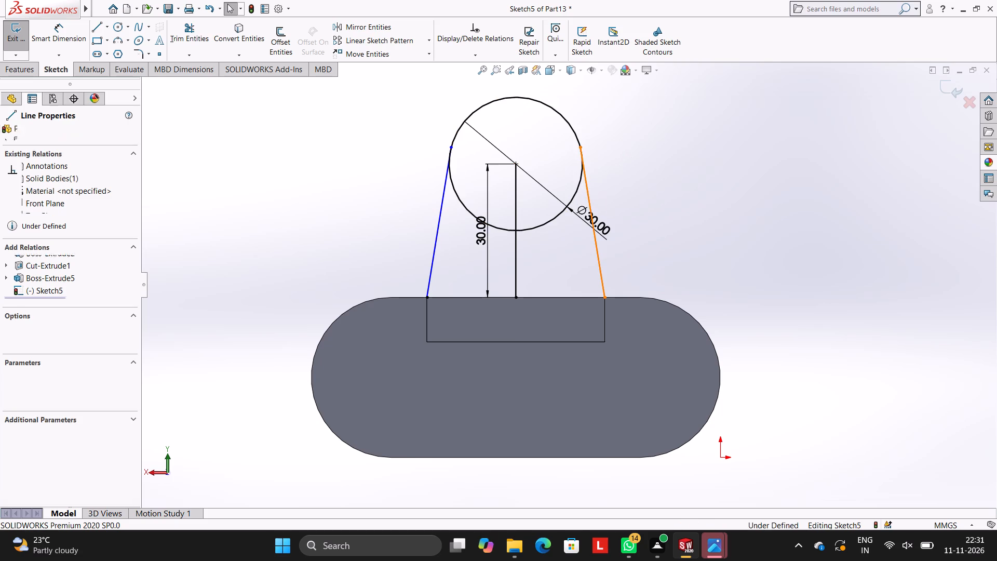
pyautogui.keyDown('ctrl'); pyautogui.click(573, 131); pyautogui.keyUp('ctrl')
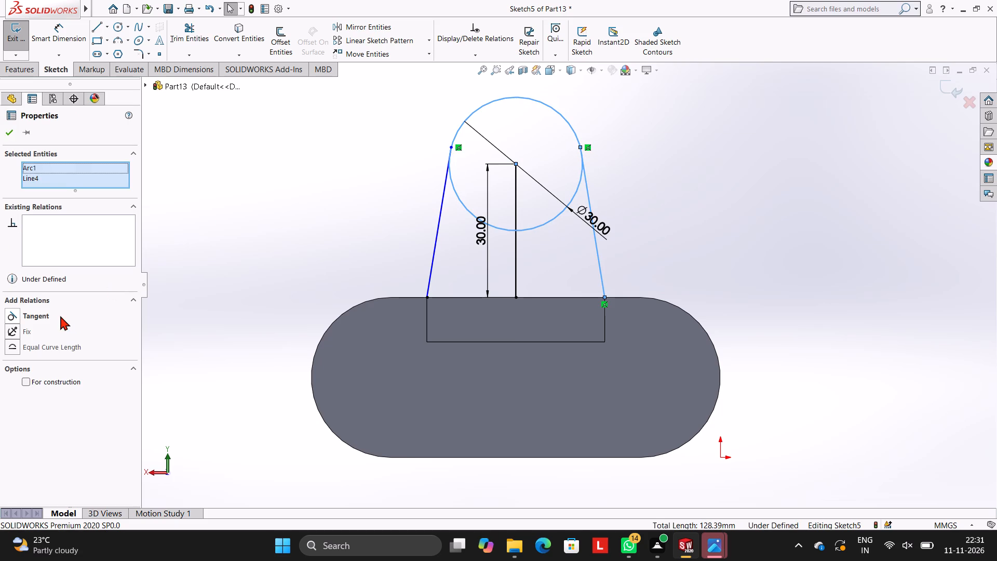
pyautogui.keyDown('ctrl'); pyautogui.click(40, 310); pyautogui.keyUp('ctrl')
pyautogui.press('Escape')
pyautogui.press('Escape')
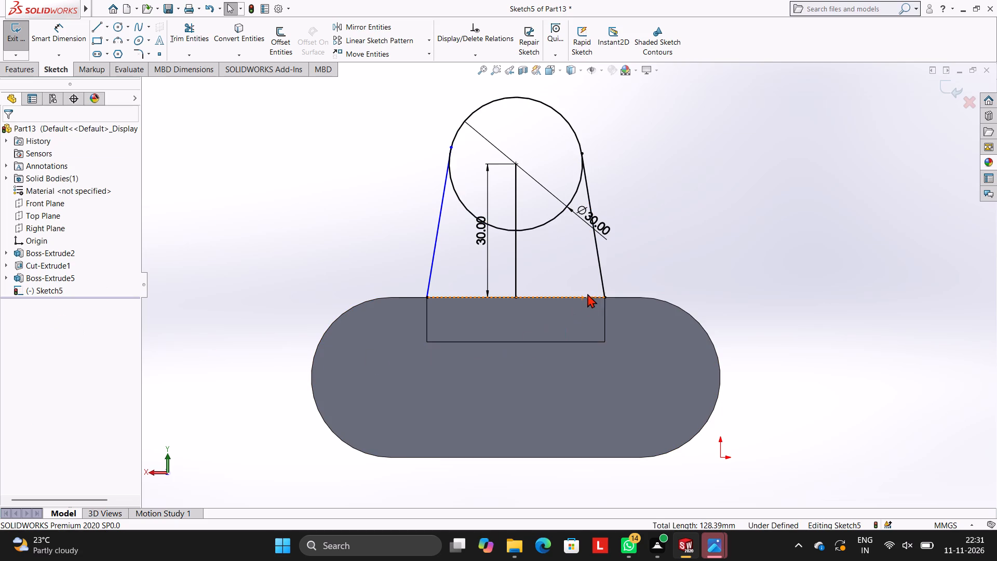
pyautogui.click(440, 211)
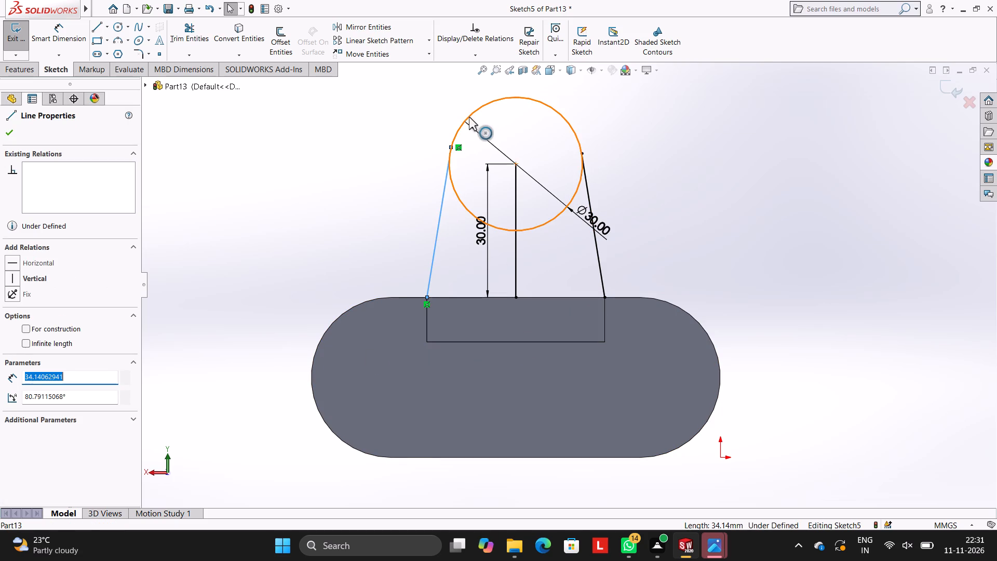
pyautogui.keyDown('ctrl'); pyautogui.click(467, 117); pyautogui.keyUp('ctrl')
pyautogui.keyDown('ctrl'); pyautogui.click(46, 312); pyautogui.keyUp('ctrl')
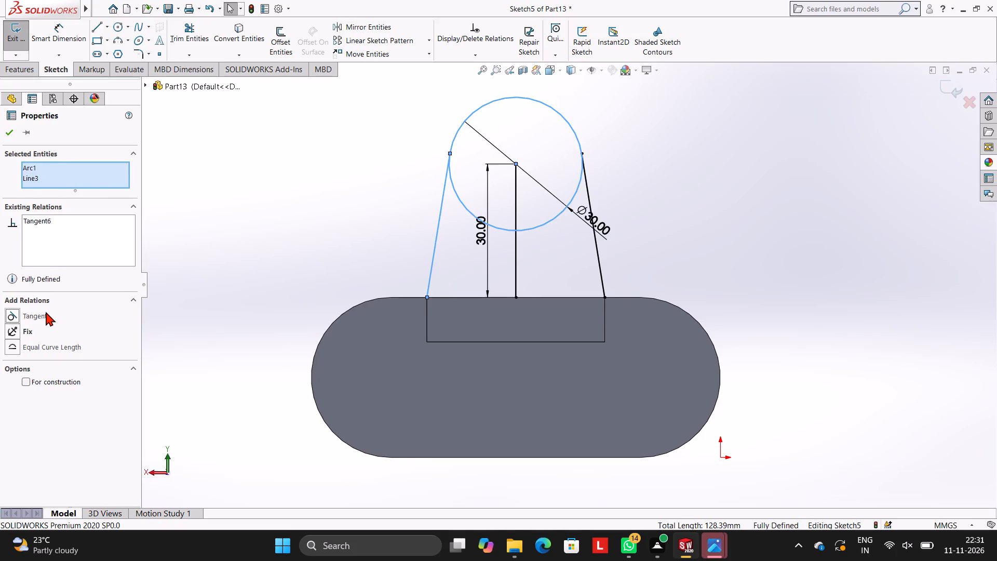
pyautogui.press('Escape')
pyautogui.press('Escape')
pyautogui.press('Escape')
pyautogui.press('Escape')
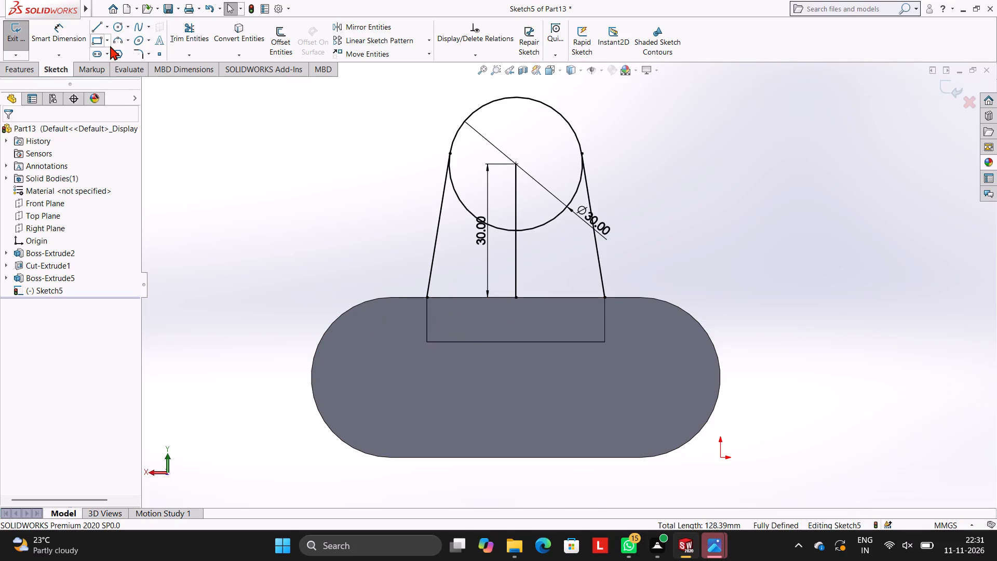
# Sketch a 40 mm horizontal line joining the lower ends of the two slanted lines along the wall's edge.
pyautogui.click(95, 26)
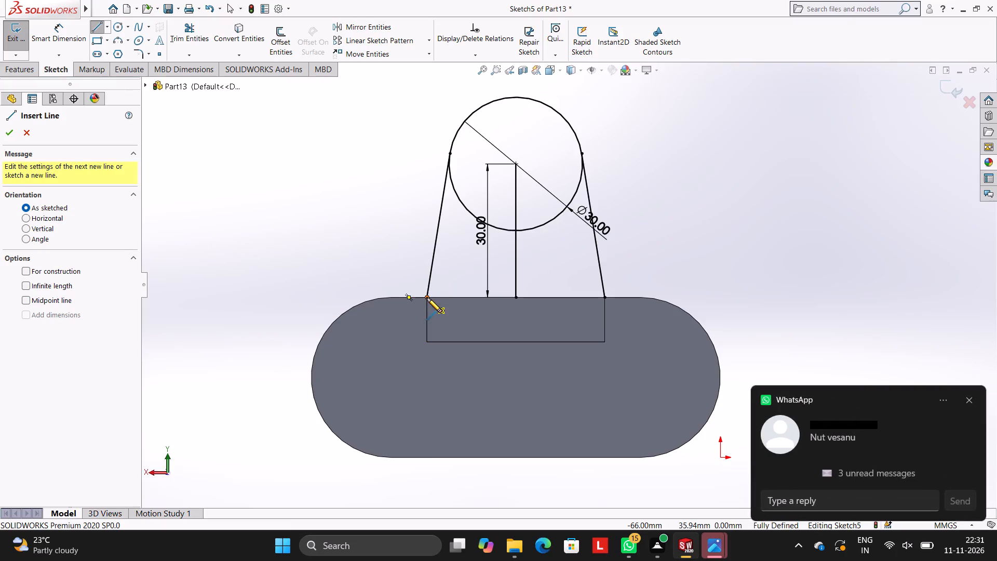
pyautogui.click(427, 298)
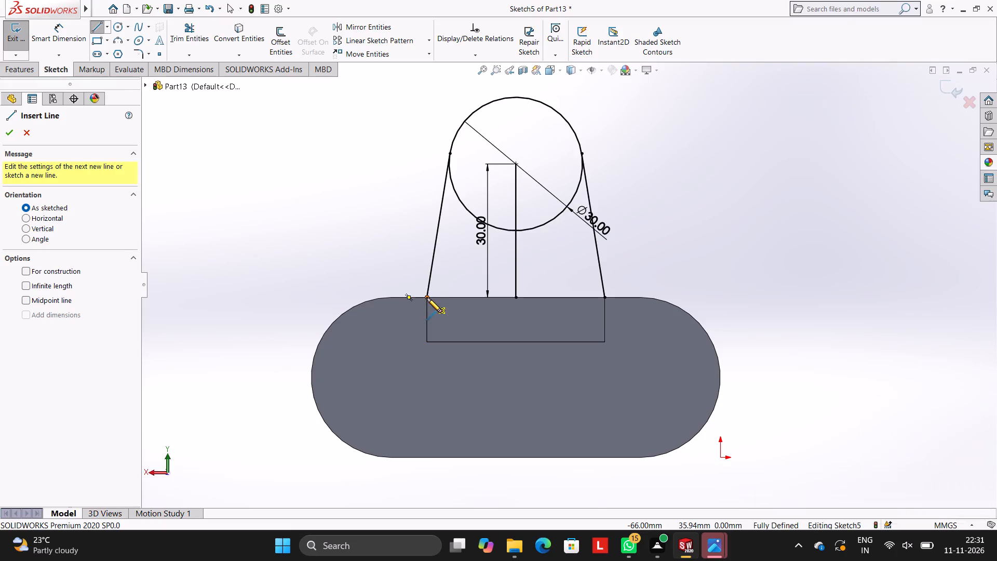
pyautogui.click(605, 297)
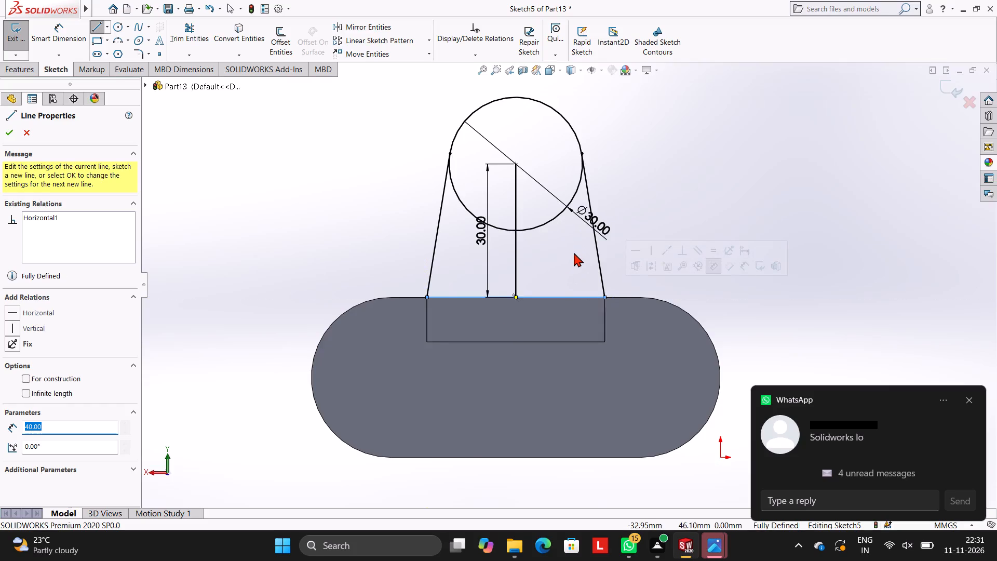
pyautogui.press('Escape')
pyautogui.press('Escape')
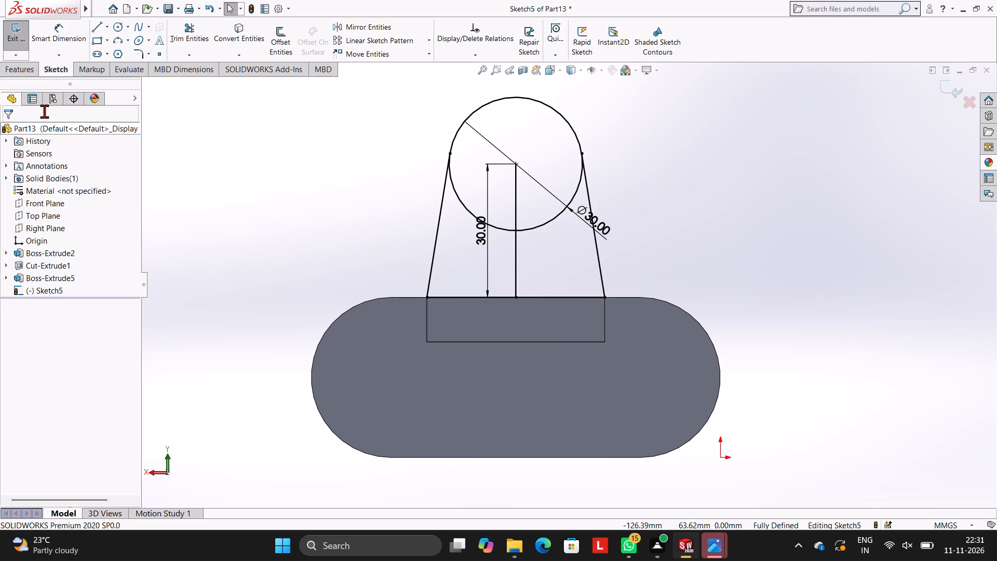
# Extrude the lug sketch as a blind boss, using the circle and the two regions between it and the wall edge as contours.
pyautogui.click(31, 69)
pyautogui.click(22, 44)
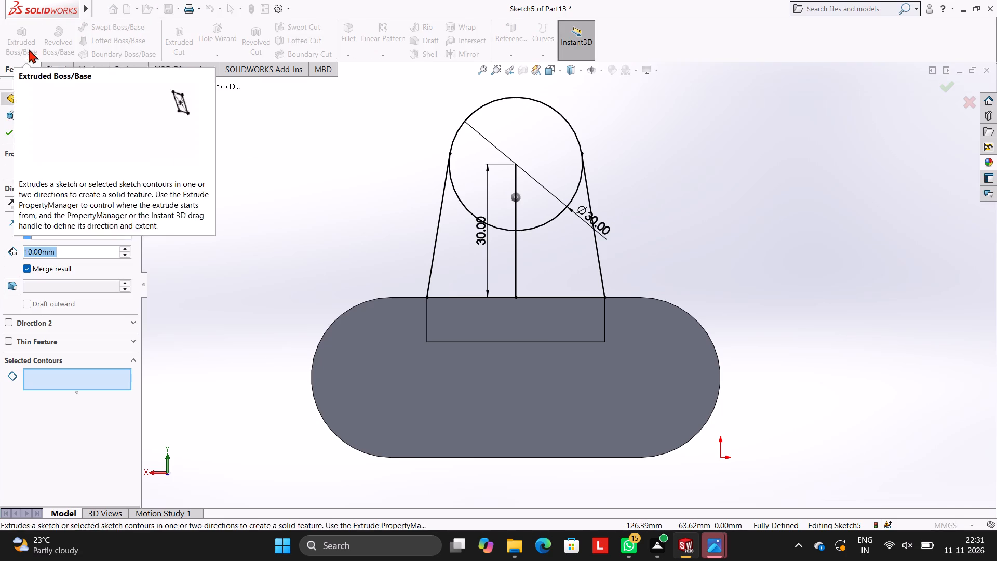
pyautogui.click(524, 165)
pyautogui.click(461, 229)
pyautogui.click(538, 242)
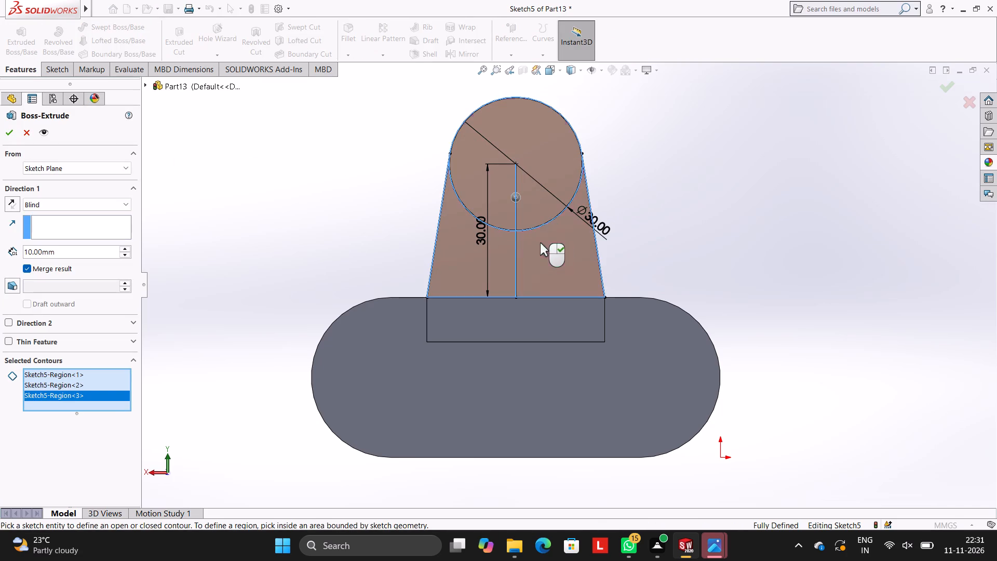
pyautogui.moveTo(679, 260); pyautogui.dragTo(582, 209, button='middle')
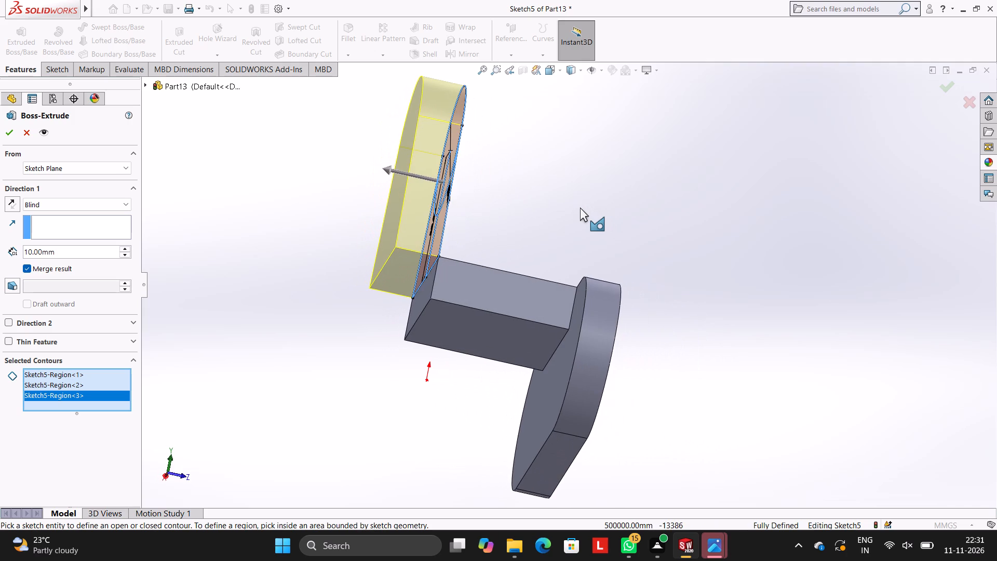
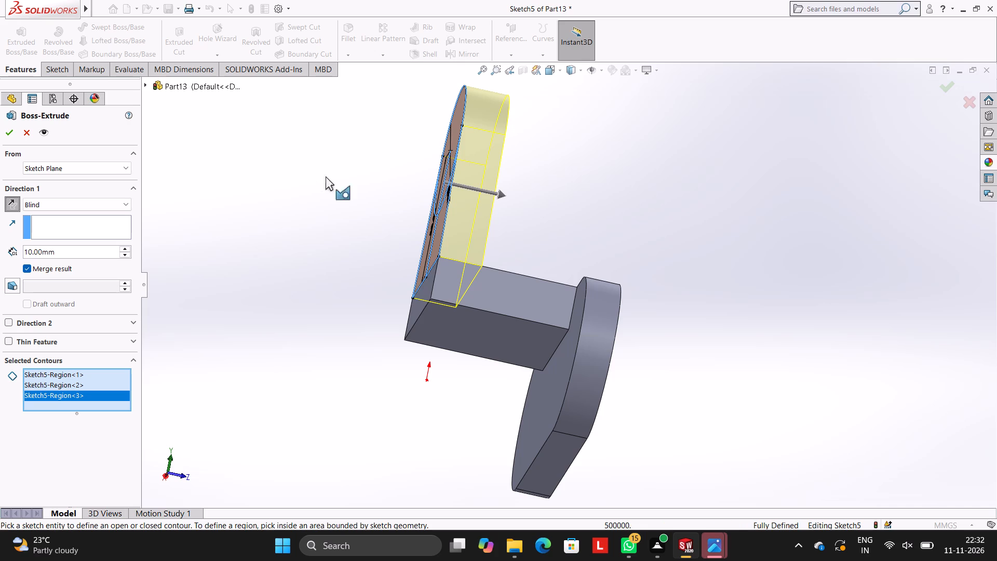
# Finish the lug's blind boss extrusion at a depth of 10 mm, merged with the existing body.
pyautogui.click(5, 133)
pyautogui.click(232, 162)
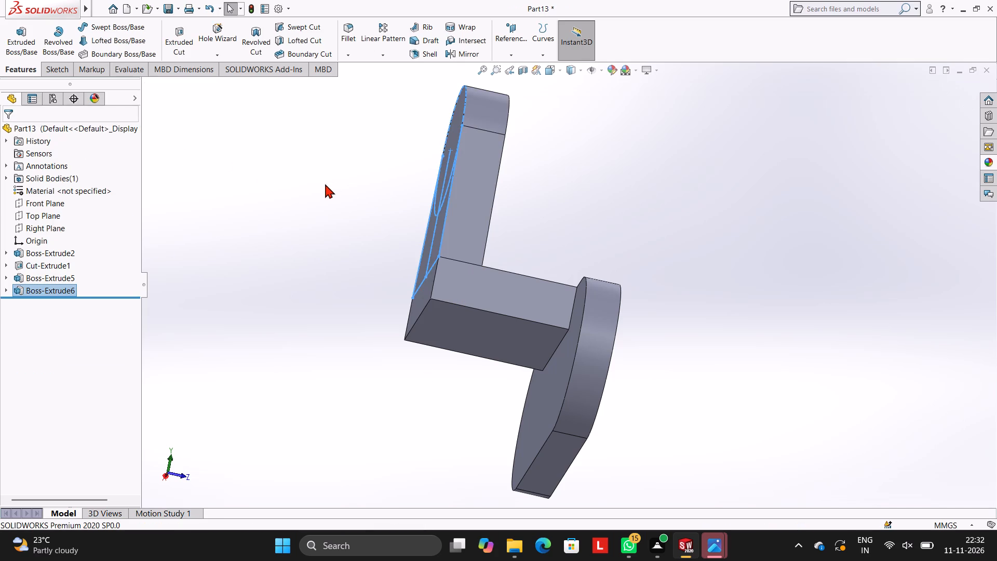
# On the lug's flat outer face, sketch a circle about 30 mm in diameter, centred on the rounded end and reaching its edge.
pyautogui.moveTo(335, 185); pyautogui.dragTo(384, 199, button='middle')
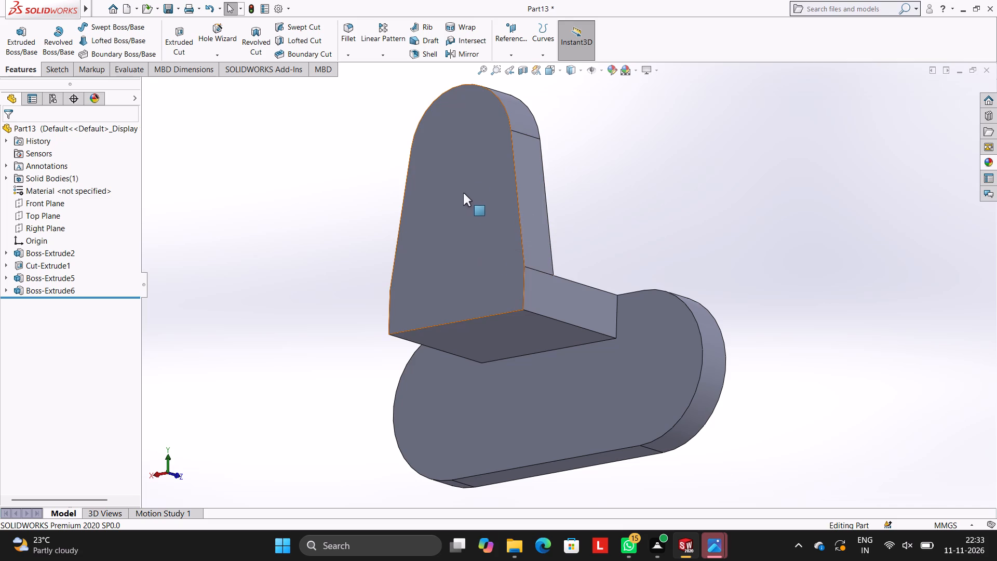
pyautogui.click(470, 160)
pyautogui.click(519, 131)
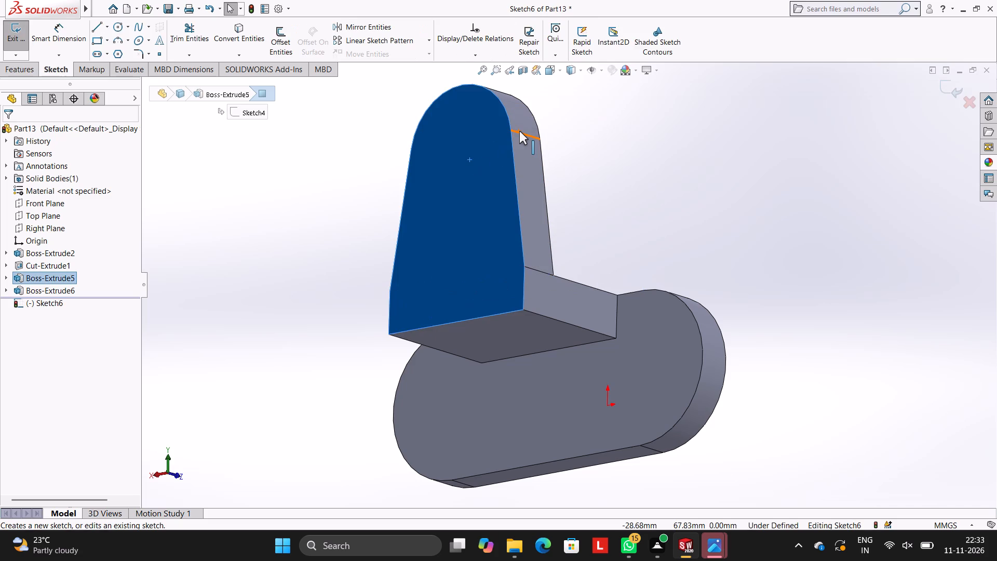
pyautogui.hotkey('ctrl', '8')
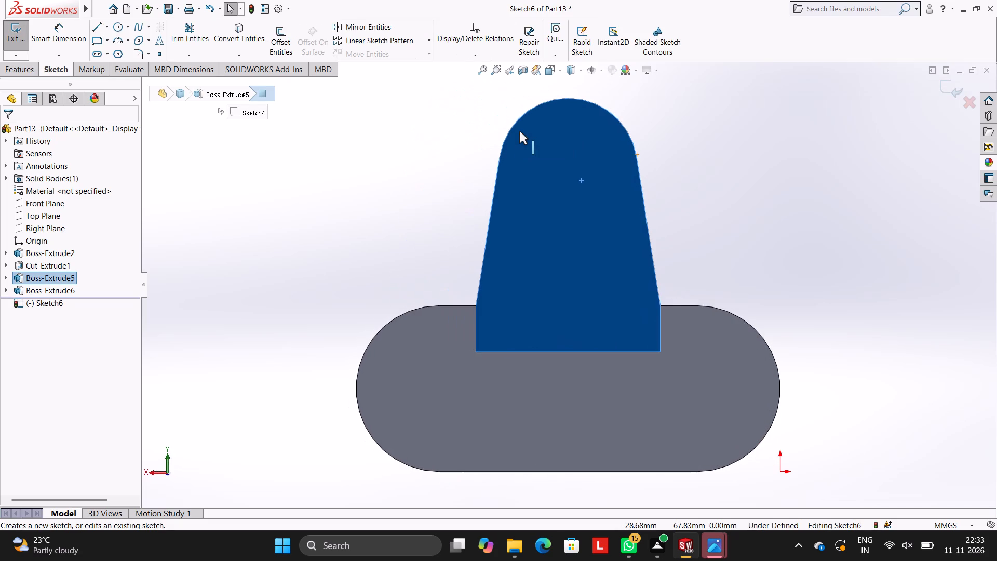
pyautogui.click(118, 28)
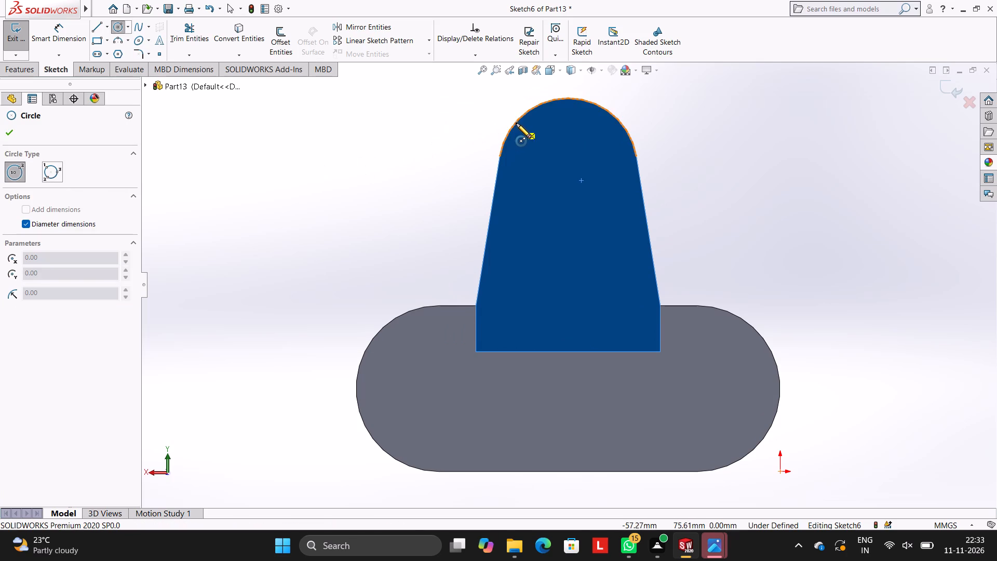
pyautogui.click(569, 167)
pyautogui.click(603, 109)
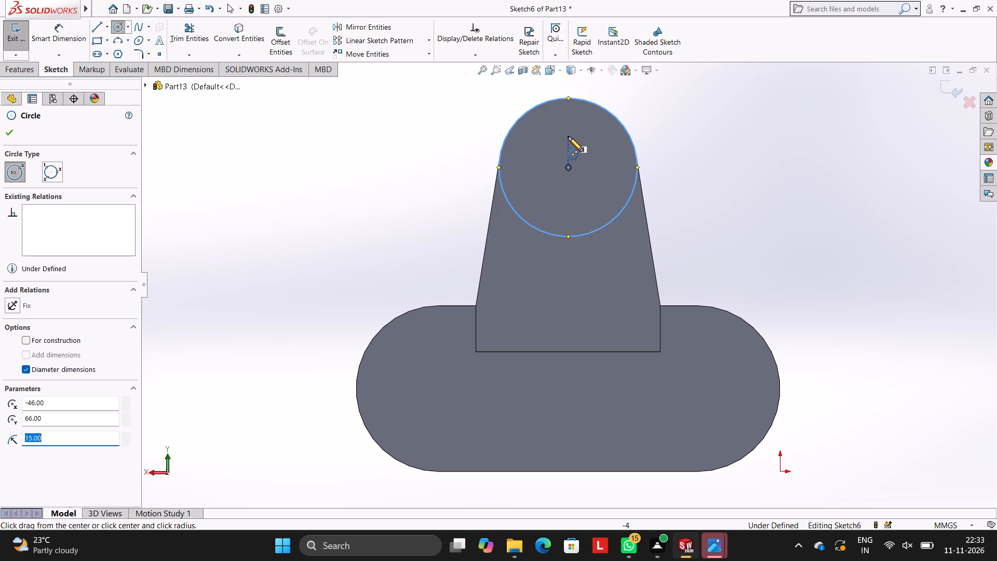
pyautogui.press('Escape')
pyautogui.press('Escape')
pyautogui.press('Escape')
pyautogui.press('Escape')
pyautogui.press('Escape')
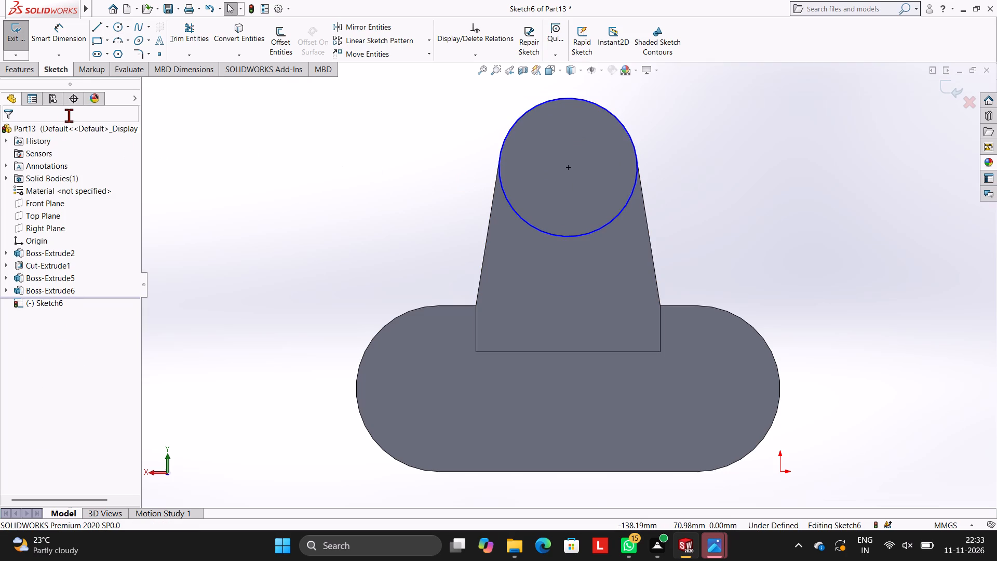
# Dimension the circle's diameter as 30 mm.
pyautogui.click(24, 73)
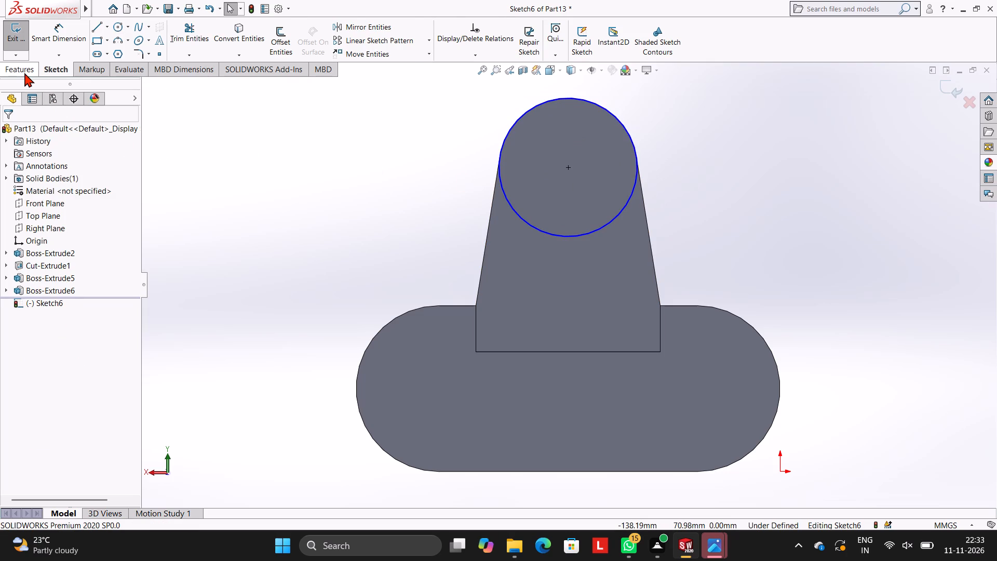
pyautogui.click(67, 64)
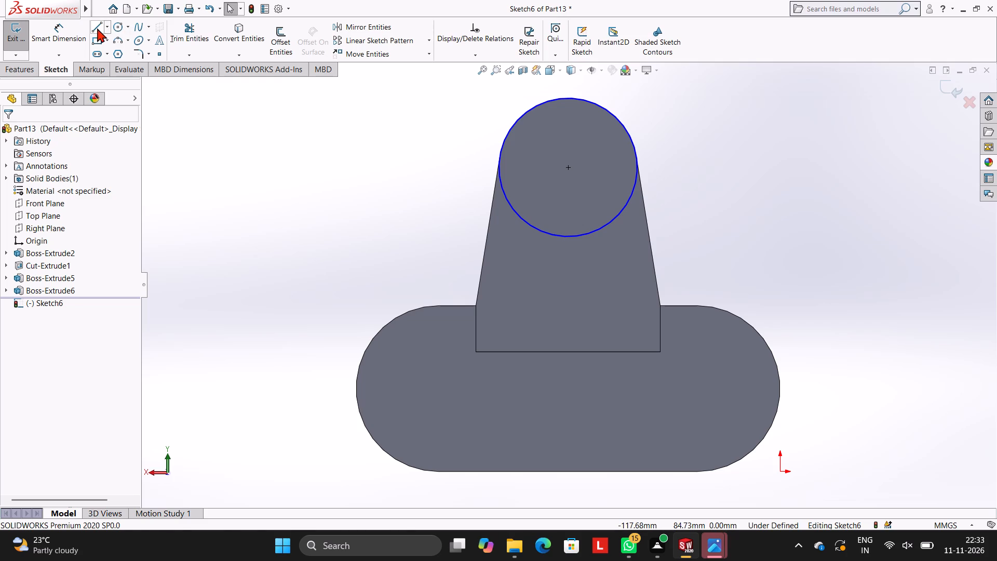
pyautogui.click(74, 32)
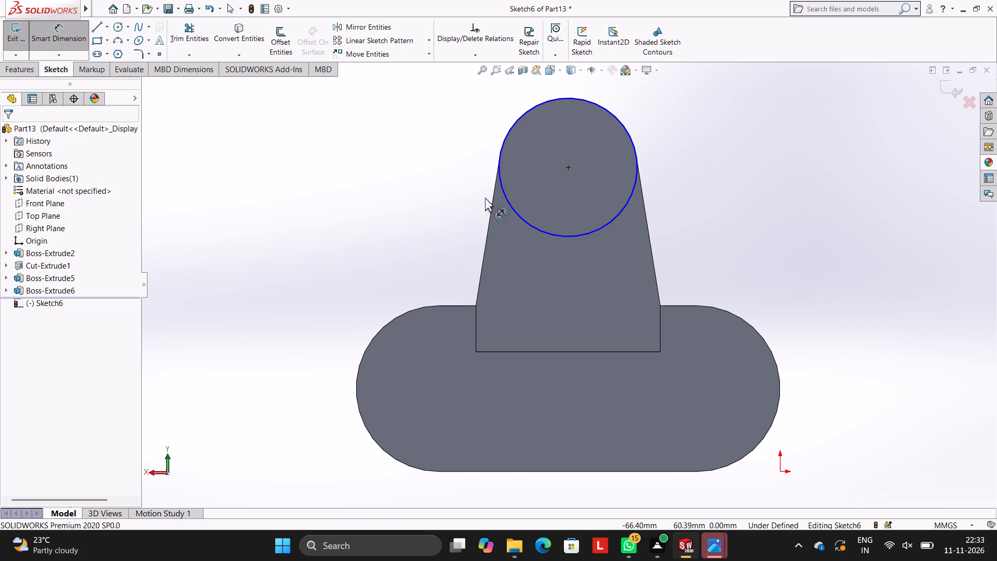
pyautogui.click(528, 223)
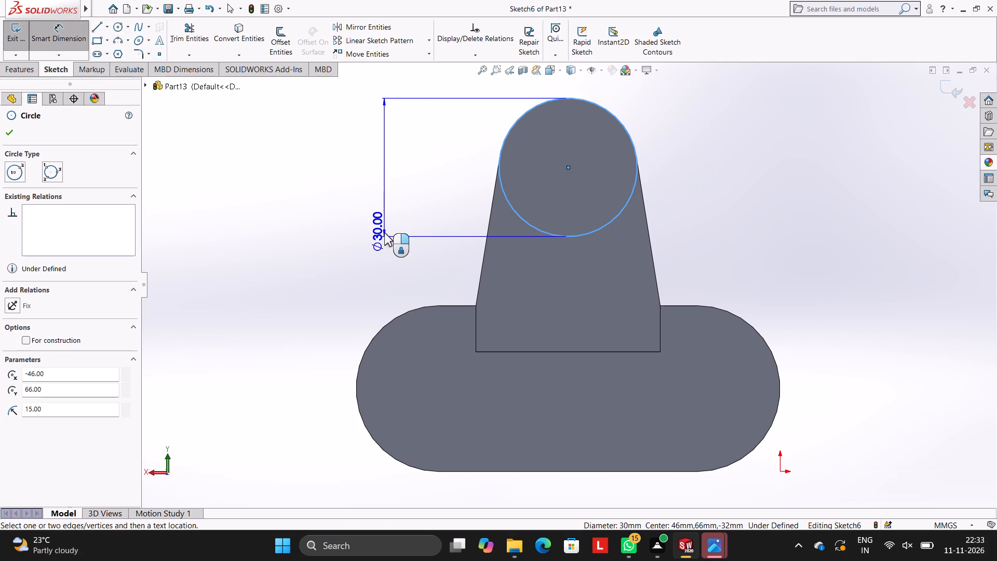
pyautogui.click(400, 259)
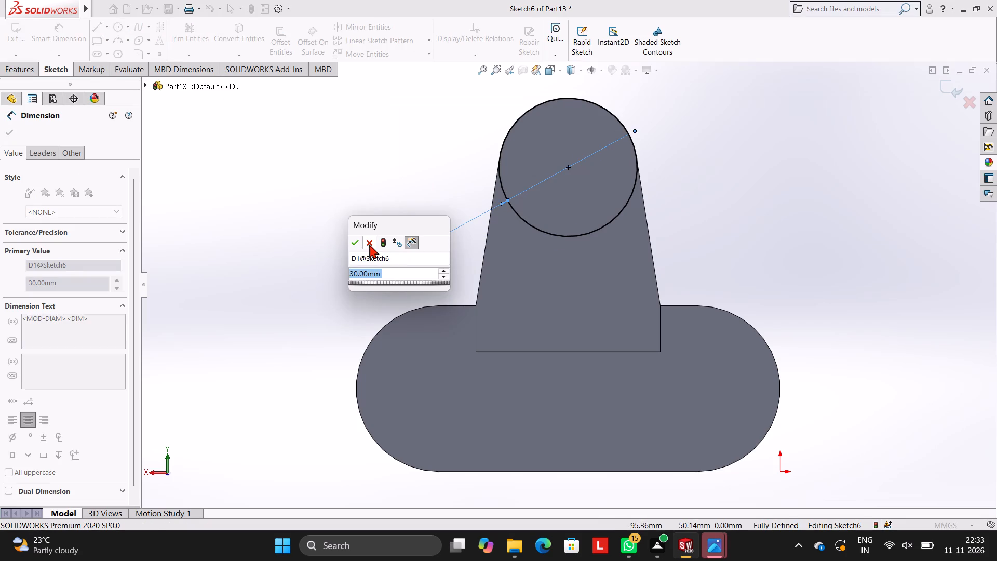
pyautogui.click(356, 239)
pyautogui.click(343, 186)
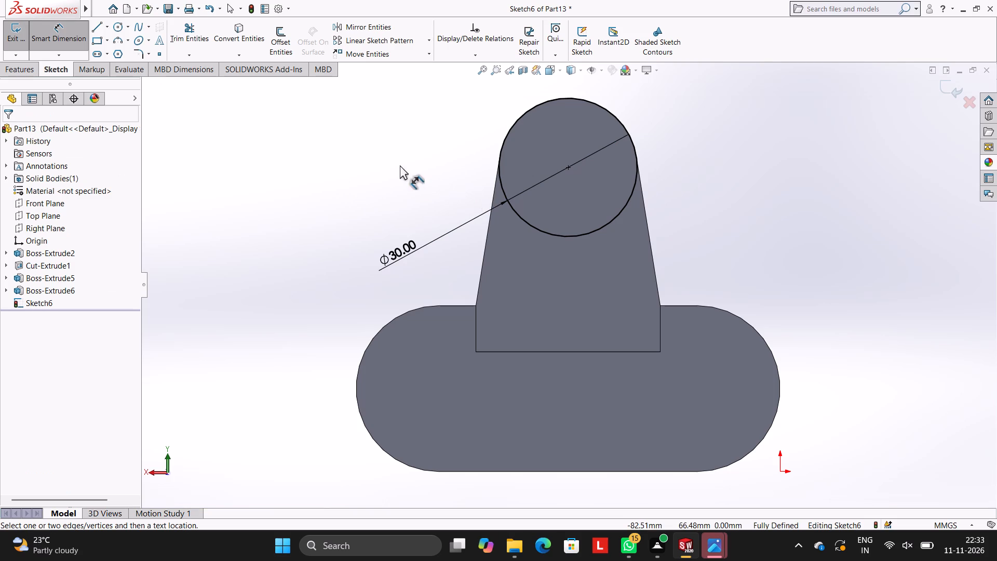
# Extrude the circle as a blind boss 10 mm out from the lug's outer face, merging the result.
pyautogui.click(29, 65)
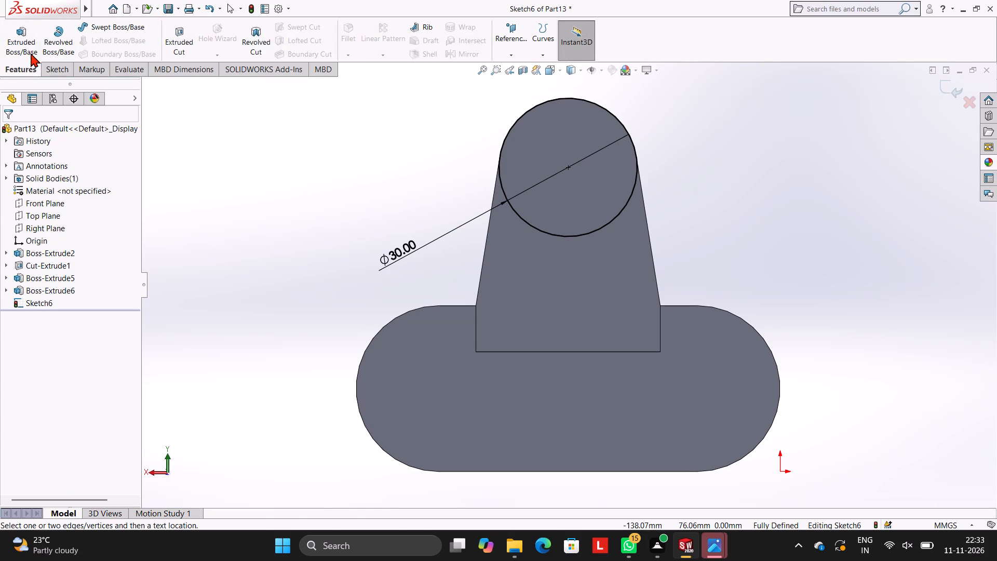
pyautogui.click(30, 42)
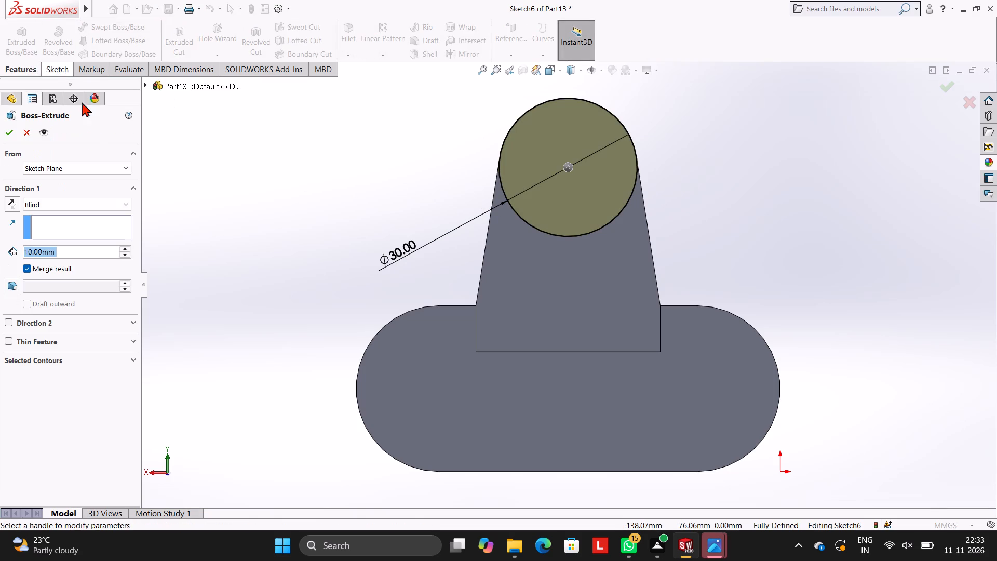
pyautogui.click(3, 134)
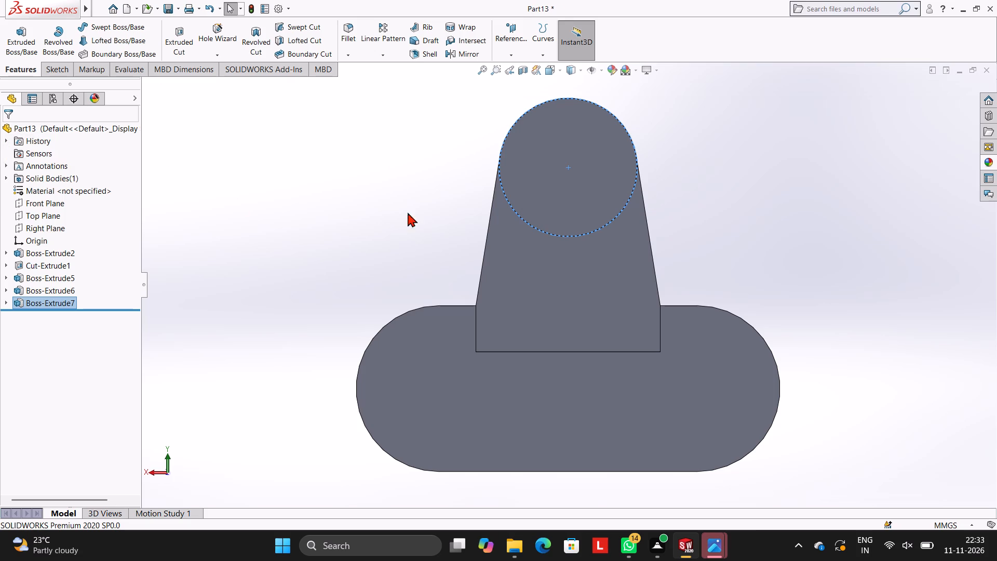
# On the round boss's end face, sketch a concentric circle with a 20 mm diameter.
pyautogui.moveTo(762, 236); pyautogui.dragTo(693, 233, button='middle')
pyautogui.press('Escape')
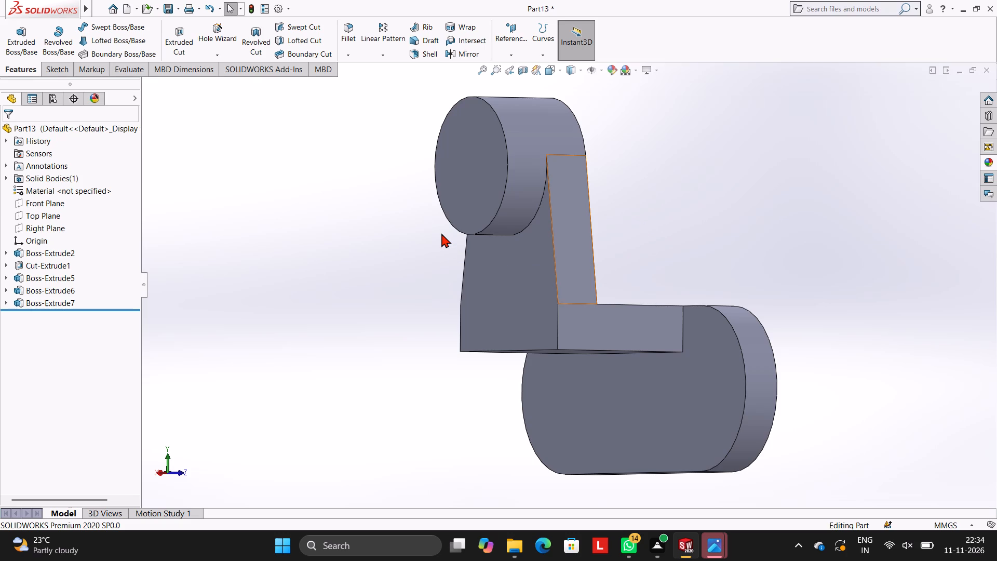
pyautogui.click(456, 169)
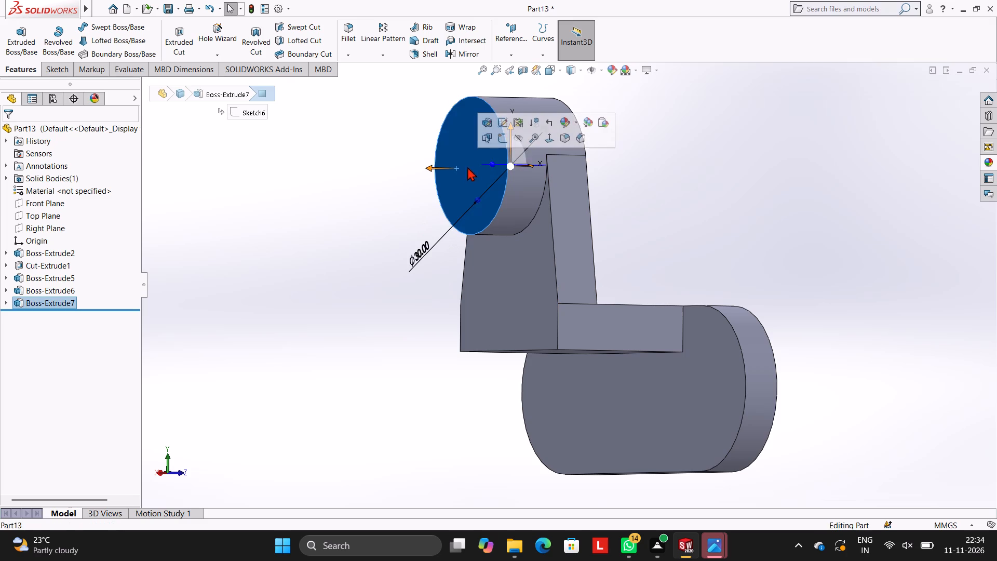
pyautogui.click(504, 137)
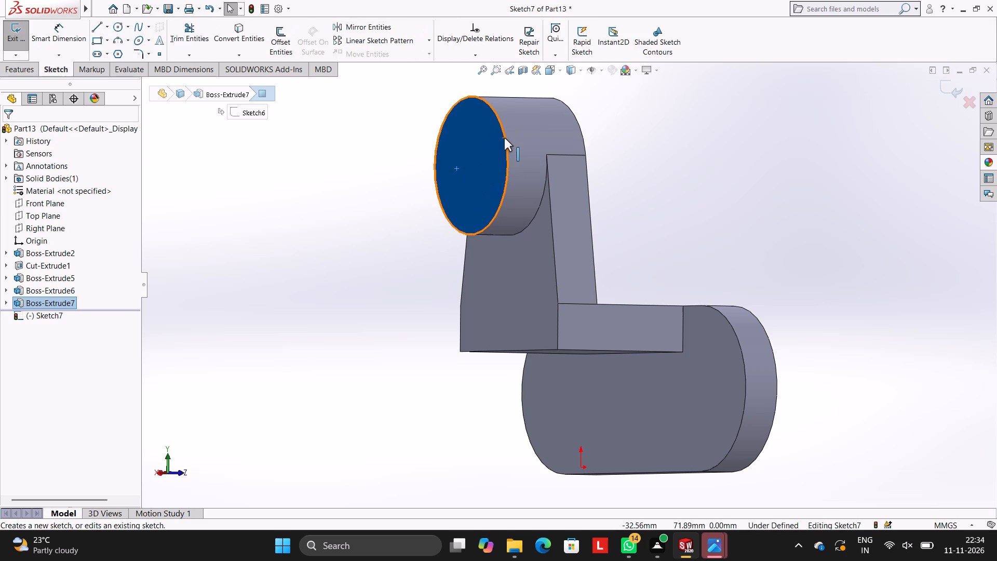
pyautogui.hotkey('ctrl', '8')
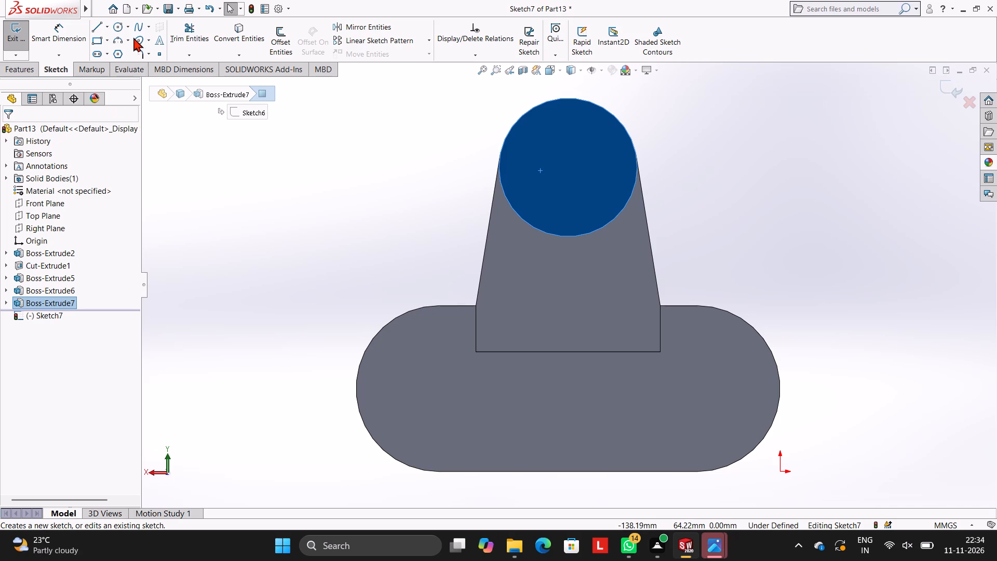
pyautogui.click(120, 29)
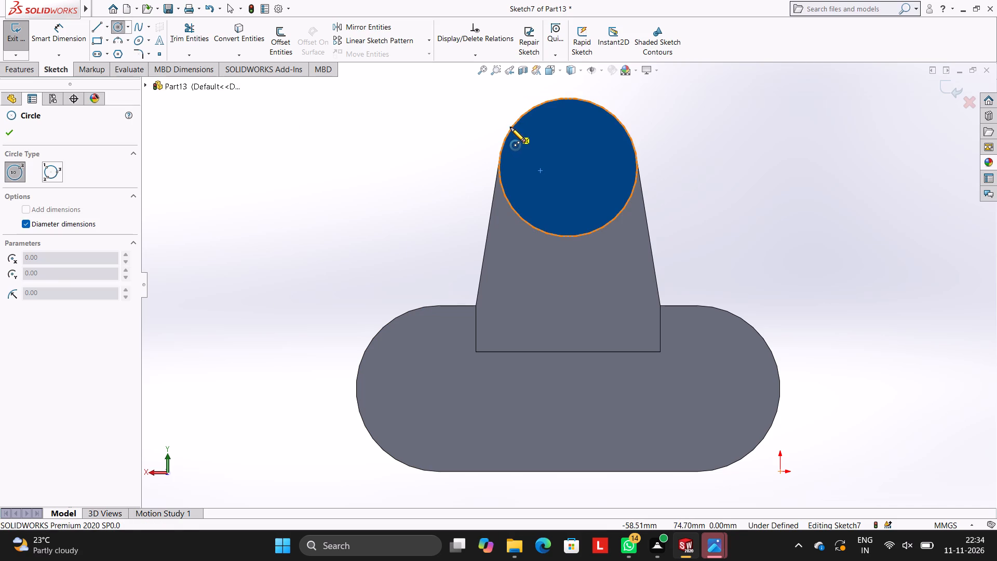
pyautogui.click(568, 167)
pyautogui.write('20')
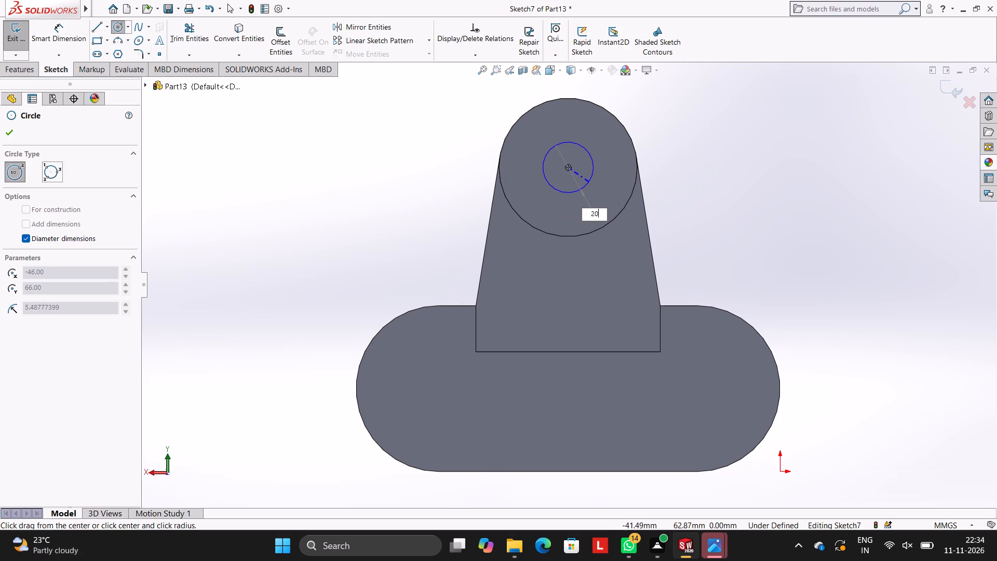
pyautogui.press('Return')
pyautogui.press('Escape')
pyautogui.press('Escape')
pyautogui.press('Escape')
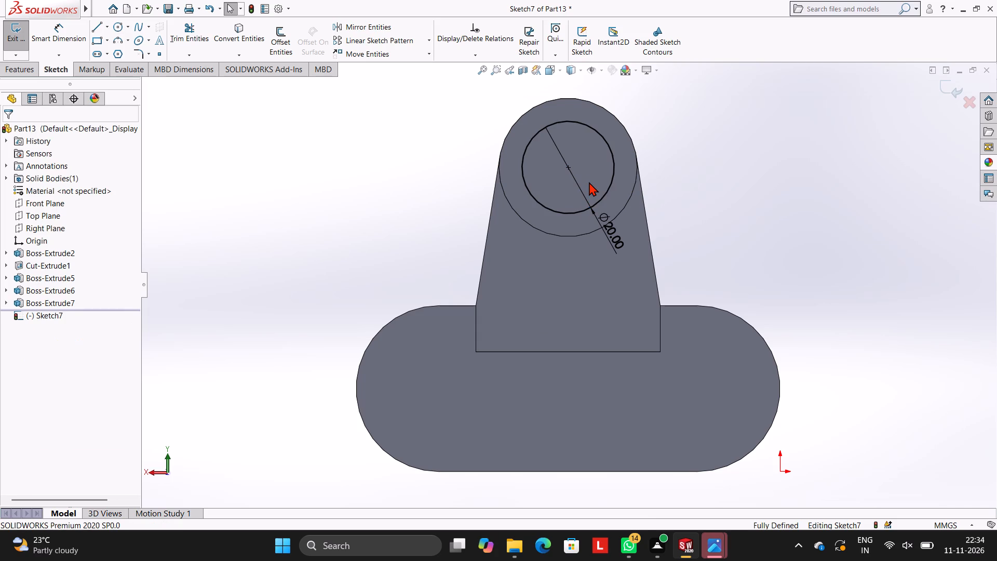
# Cut the 20 mm circle through the boss and lug as a blind extruded cut 20 mm deep.
pyautogui.click(26, 72)
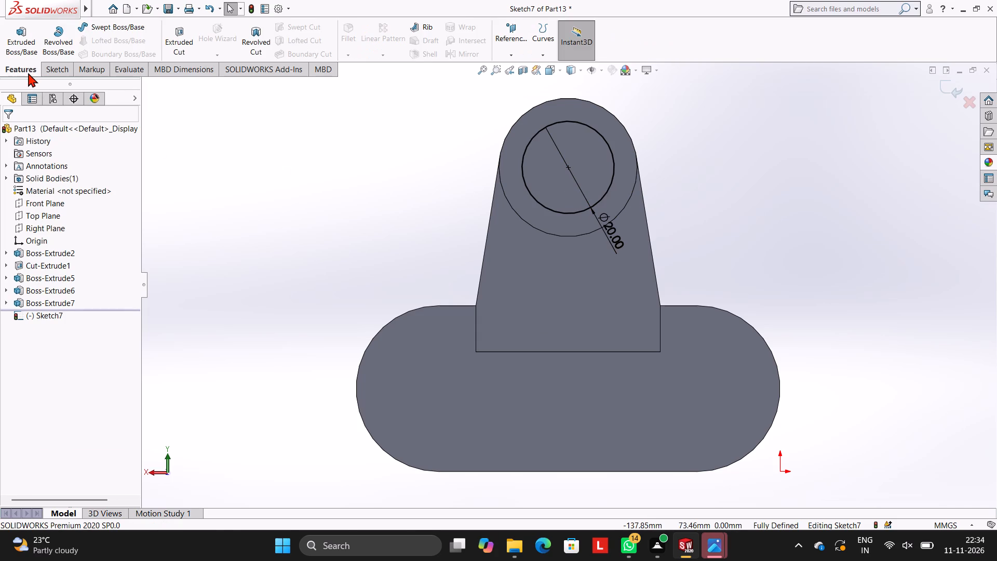
pyautogui.click(185, 42)
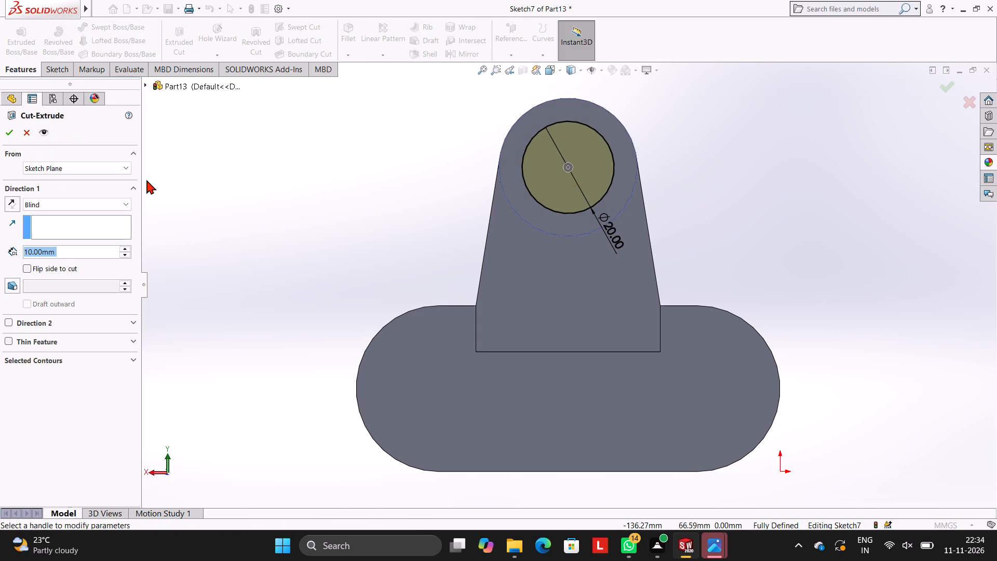
pyautogui.write('20')
pyautogui.press('Return')
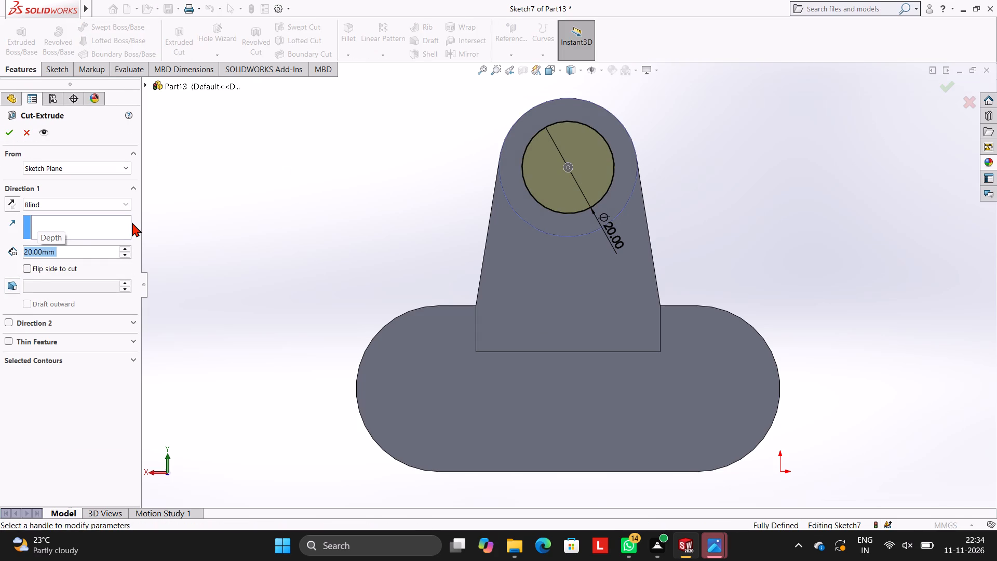
pyautogui.click(9, 129)
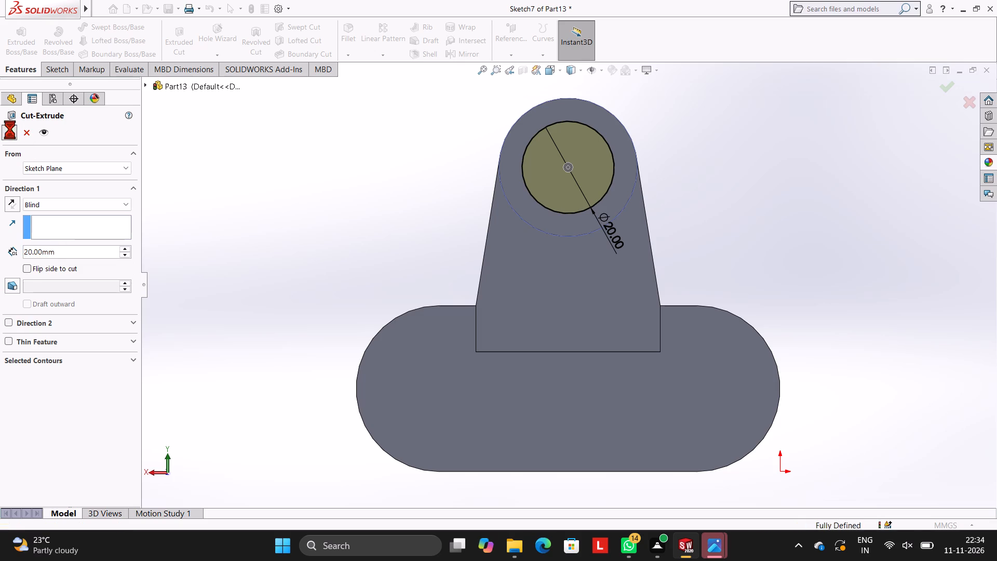
pyautogui.click(252, 146)
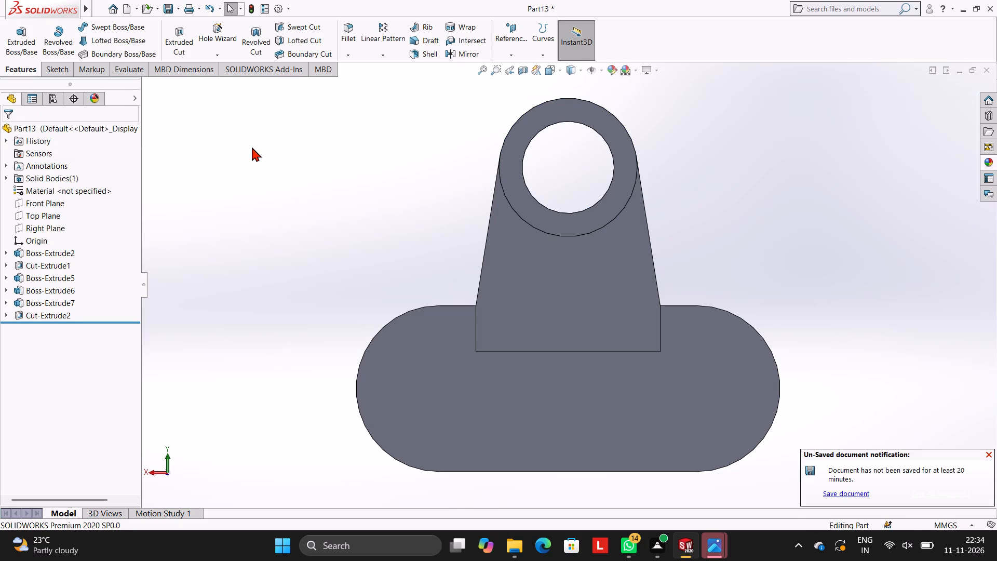
# On the base's face on the lug side, sketch a 16 mm diameter circle concentric with the rounded end farther from the origin.
pyautogui.scroll(-1, 752, 181)
pyautogui.moveTo(752, 181); pyautogui.dragTo(715, 160, button='middle')
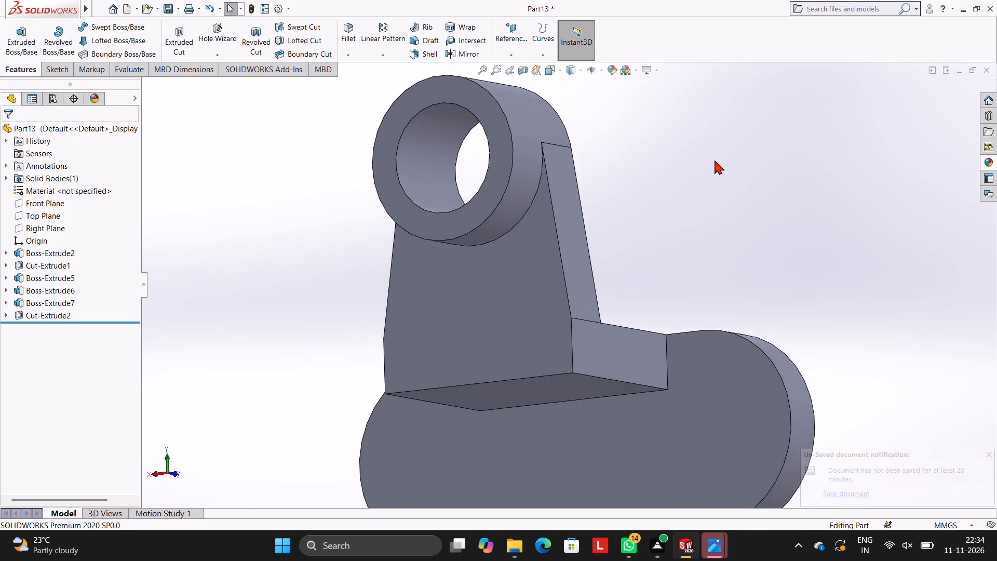
pyautogui.scroll(3, 716, 161)
pyautogui.moveTo(659, 187); pyautogui.dragTo(686, 196, button='middle')
pyautogui.click(557, 385)
pyautogui.click(604, 354)
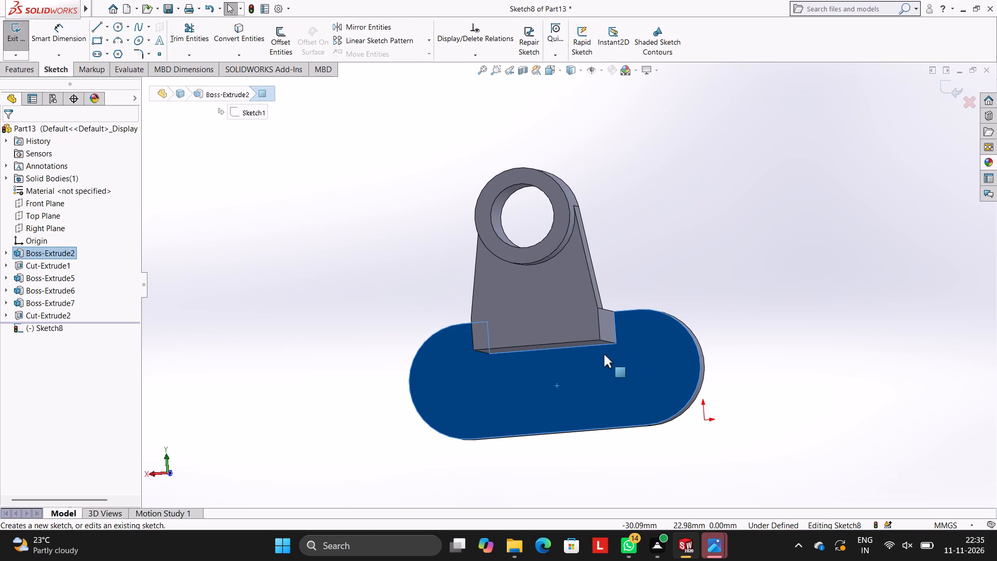
pyautogui.hotkey('ctrl', '8')
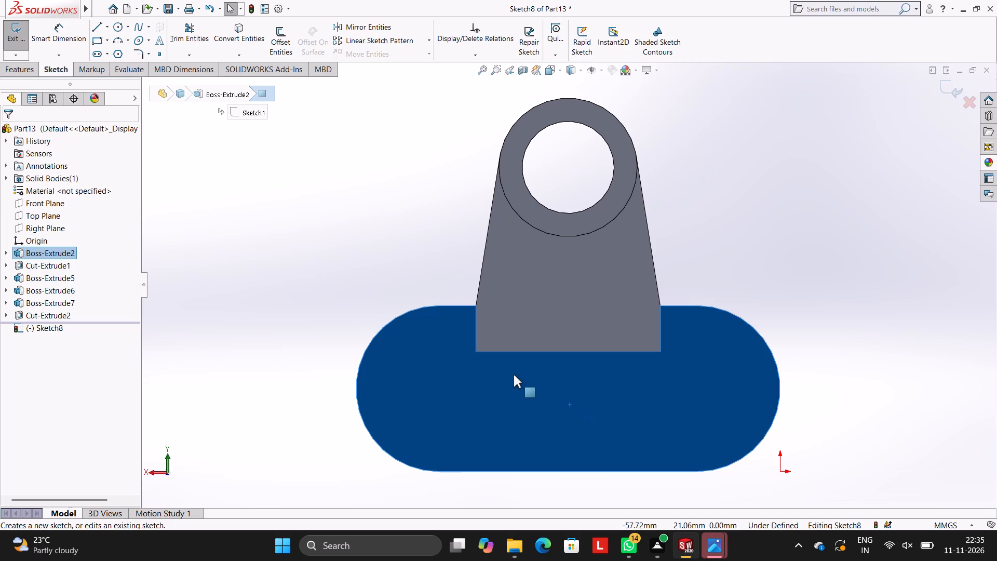
pyautogui.click(116, 26)
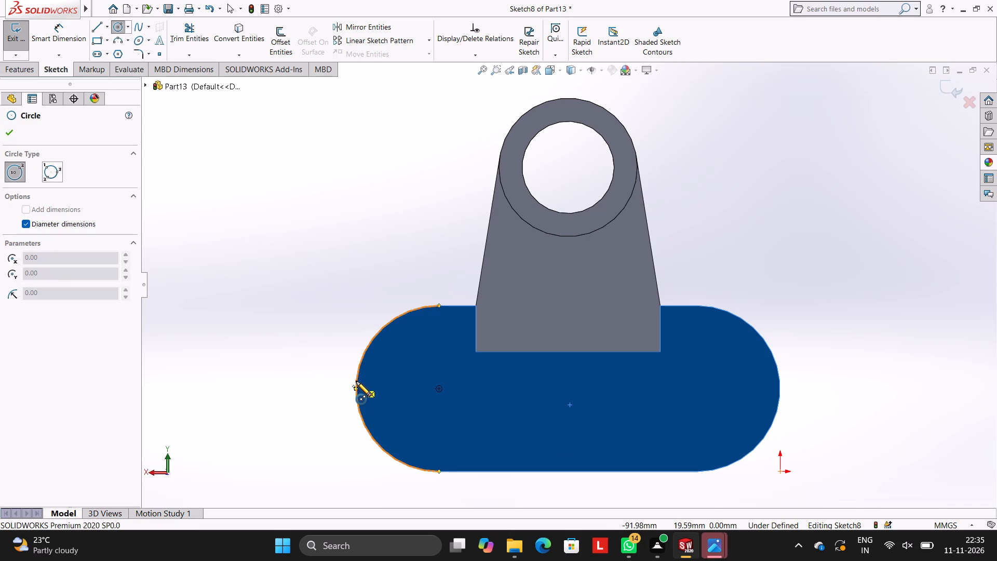
pyautogui.click(439, 390)
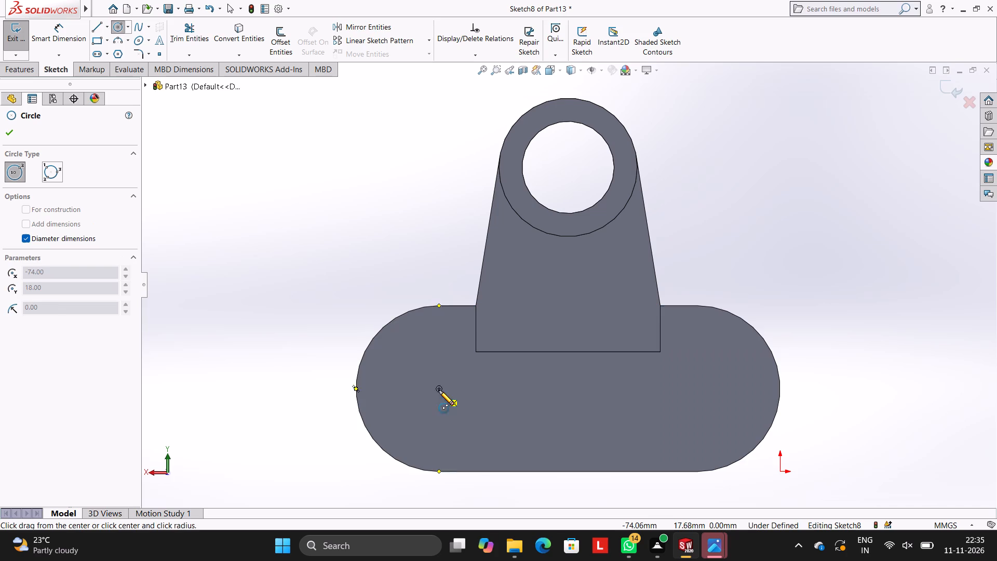
pyautogui.write('16')
pyautogui.press('Return')
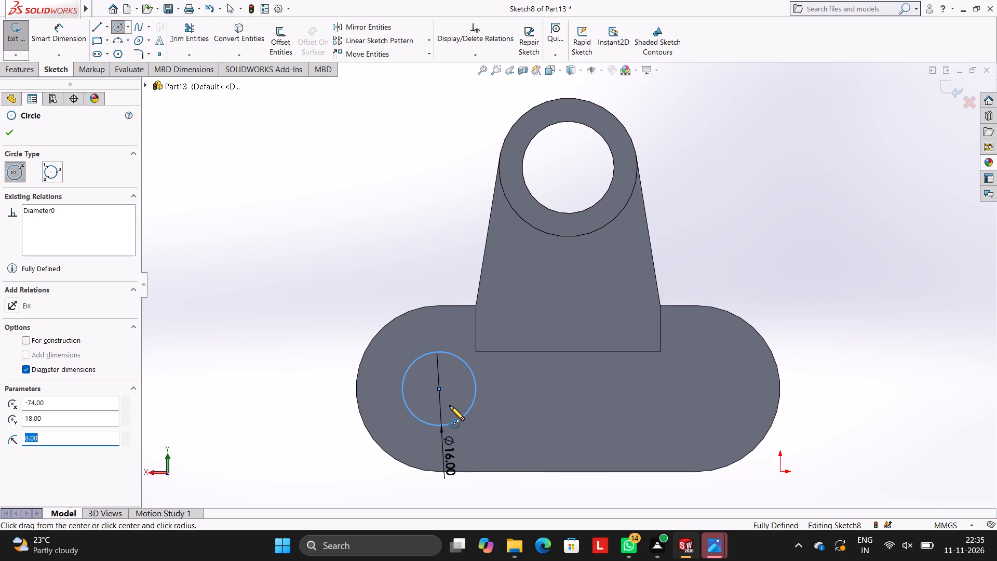
# Add a second 16 mm diameter circle to the sketch, concentric with the base's rounded end nearer the origin.
pyautogui.press('Escape')
pyautogui.press('Escape')
pyautogui.press('Escape')
pyautogui.press('Escape')
pyautogui.press('Escape')
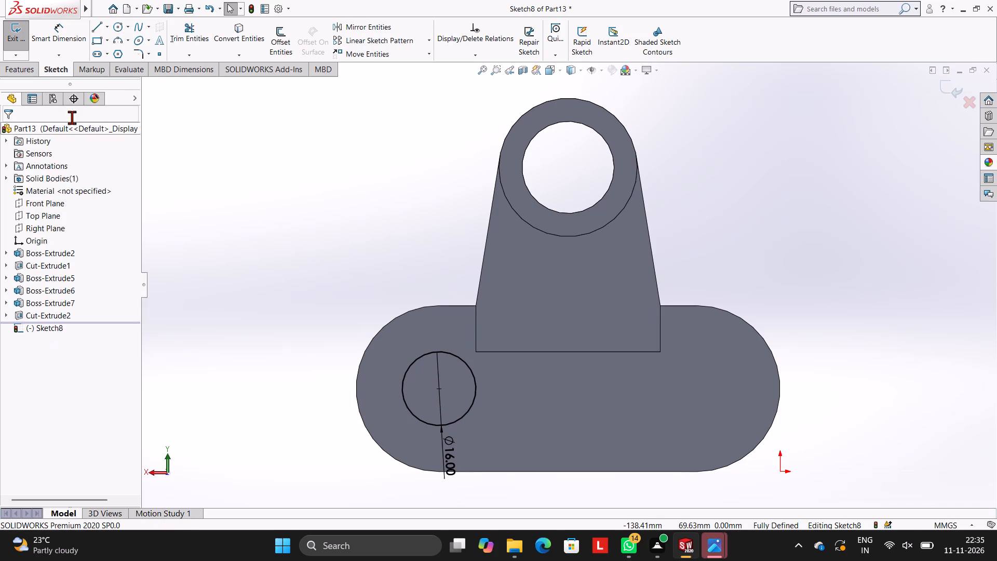
pyautogui.click(117, 24)
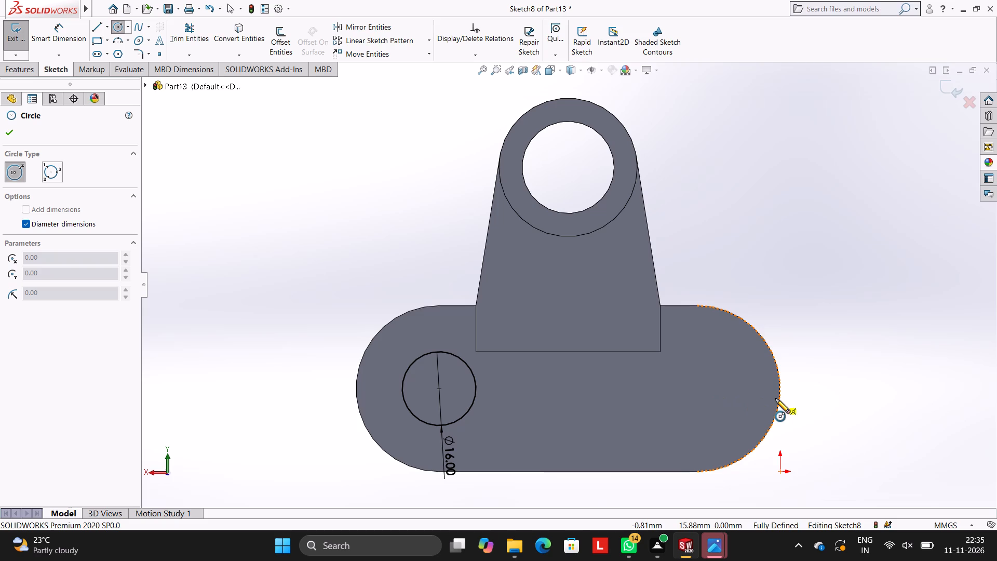
pyautogui.click(698, 388)
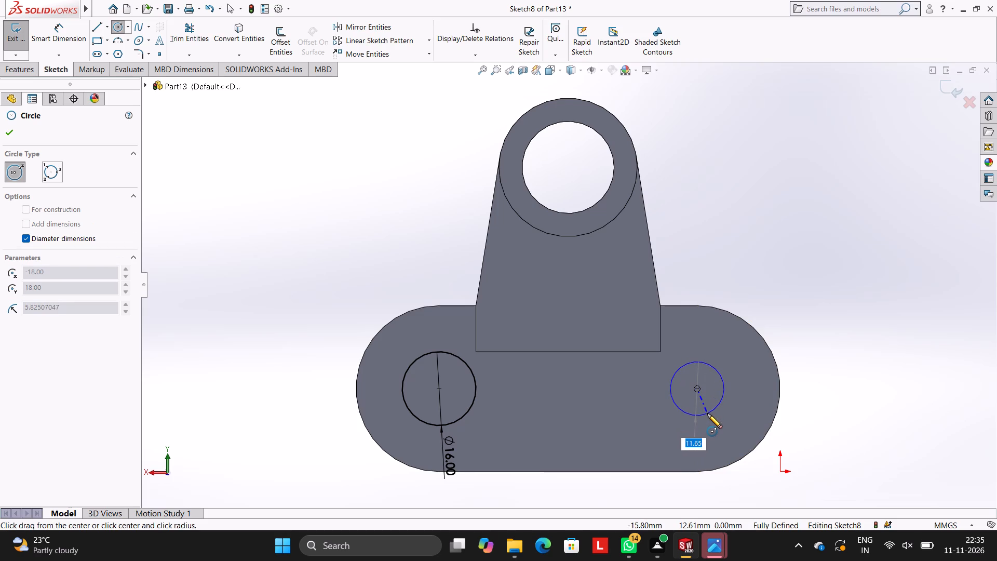
pyautogui.write('16')
pyautogui.press('Return')
pyautogui.press('Escape')
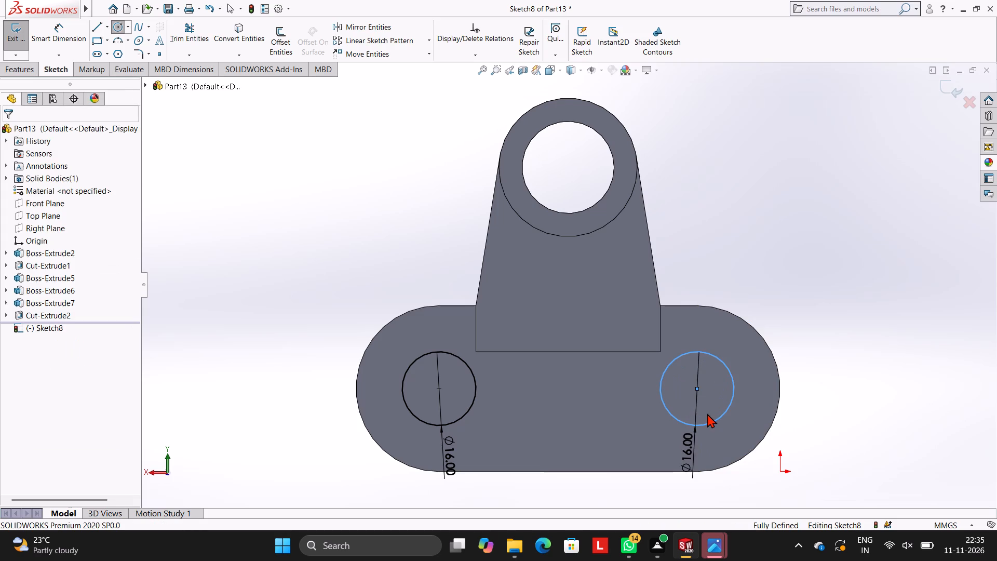
pyautogui.press('Escape')
pyautogui.press('Escape')
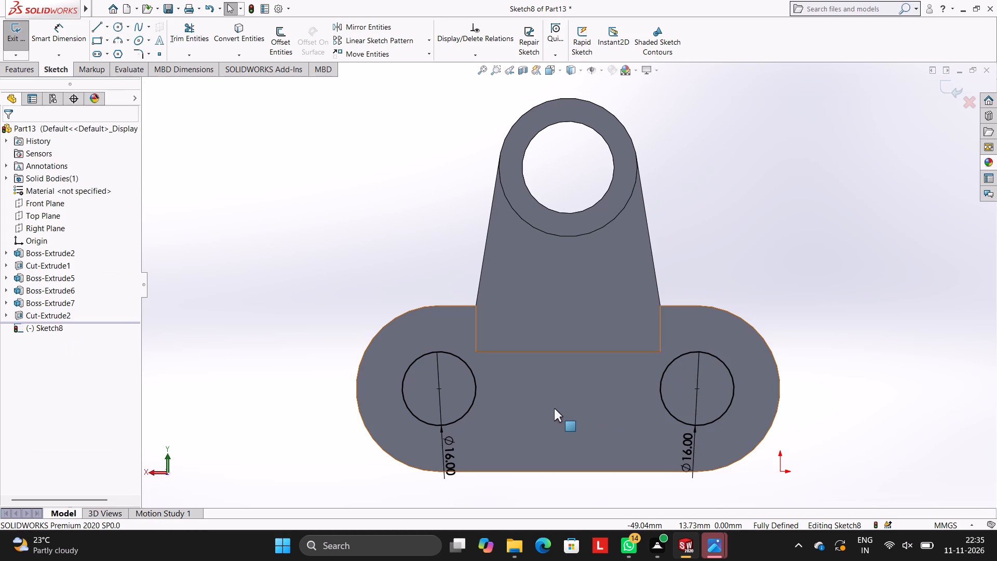
# Cut both 16 mm circles through the base as a blind extruded cut 20 mm deep.
pyautogui.click(28, 71)
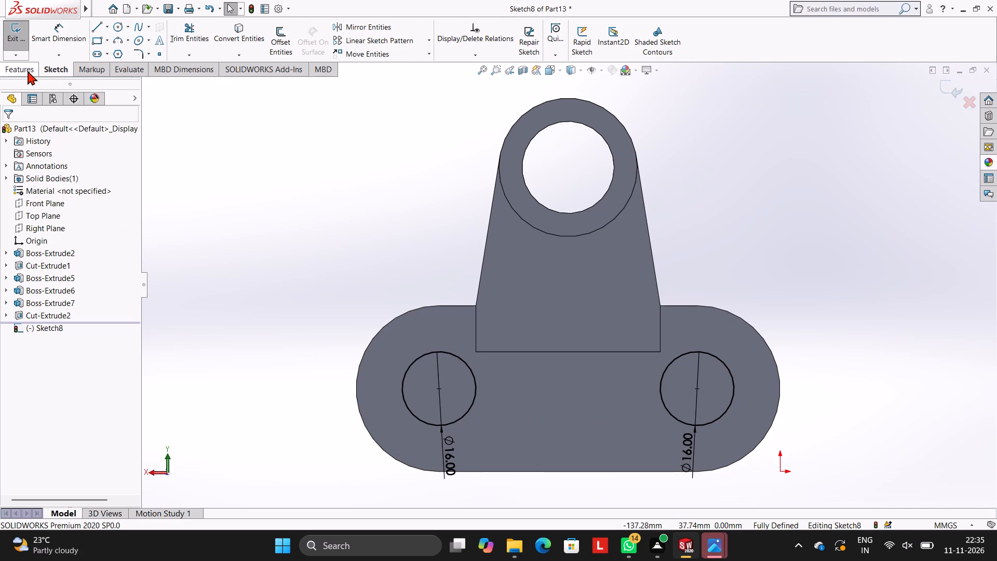
pyautogui.click(180, 36)
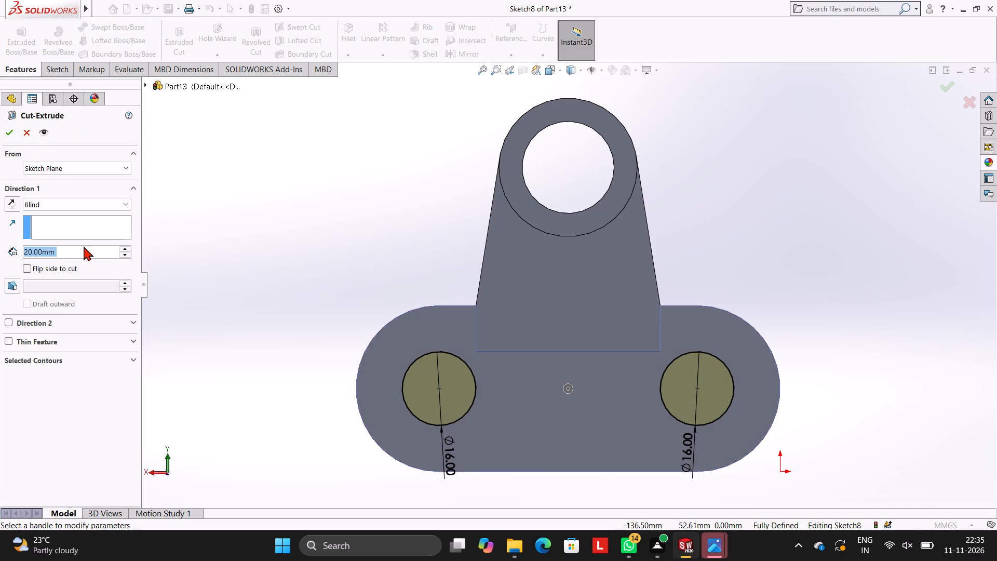
pyautogui.click(15, 130)
pyautogui.click(231, 170)
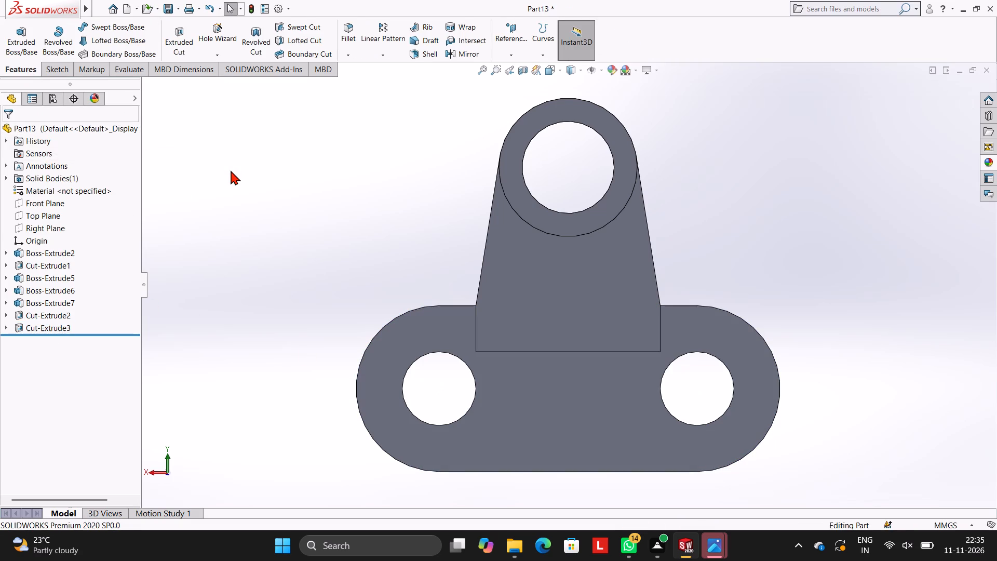
# On the wall's side face nearer the origin, sketch a closed triangle joining the wall's lower outer corner, its lower corner at the base, and the origin.
pyautogui.moveTo(777, 280); pyautogui.dragTo(743, 239, button='middle')
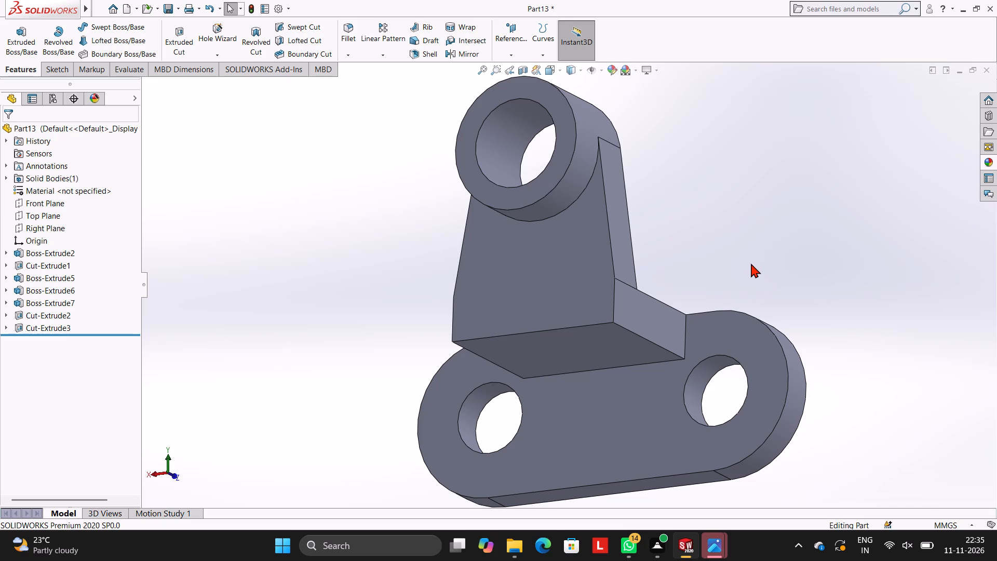
pyautogui.moveTo(761, 238); pyautogui.dragTo(787, 237, button='middle')
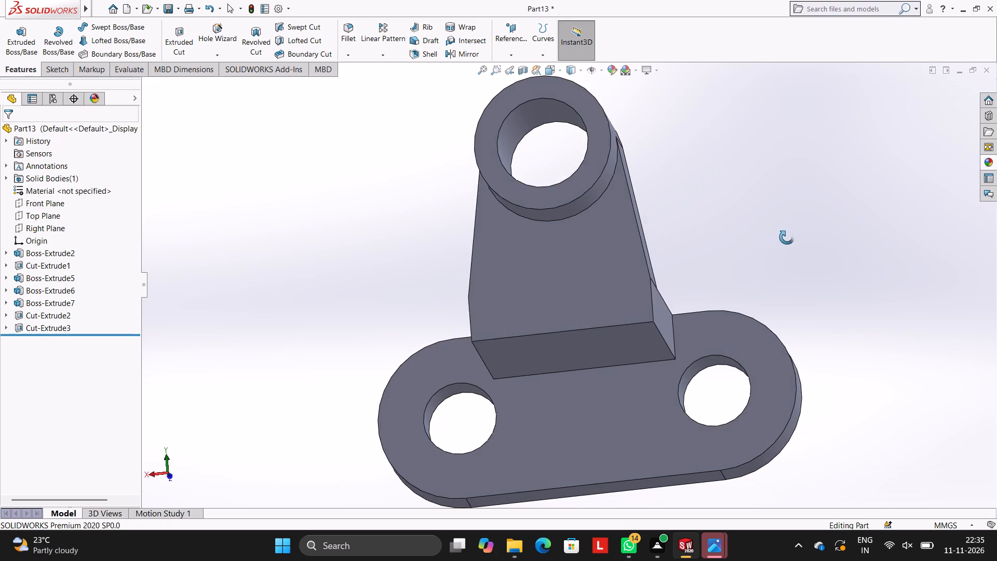
pyautogui.moveTo(787, 237); pyautogui.dragTo(712, 226, button='middle')
pyautogui.moveTo(717, 231); pyautogui.dragTo(789, 231, button='middle')
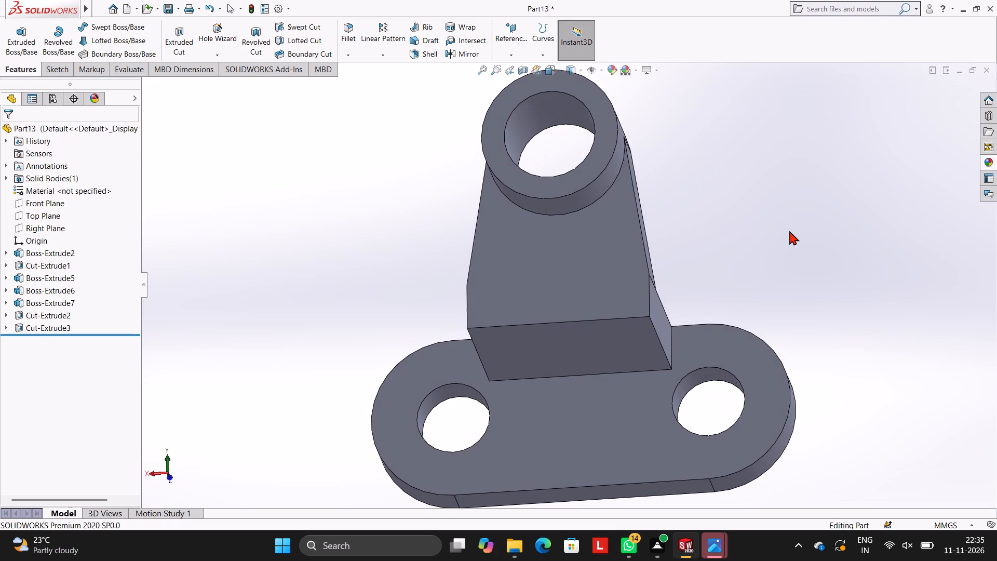
pyautogui.moveTo(786, 238); pyautogui.dragTo(710, 241, button='middle')
pyautogui.click(578, 315)
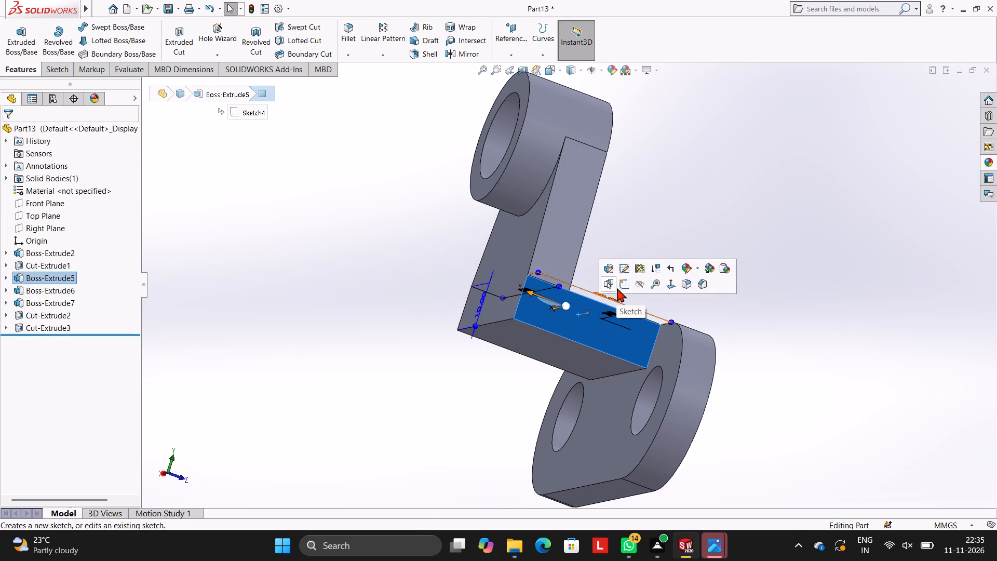
pyautogui.click(620, 288)
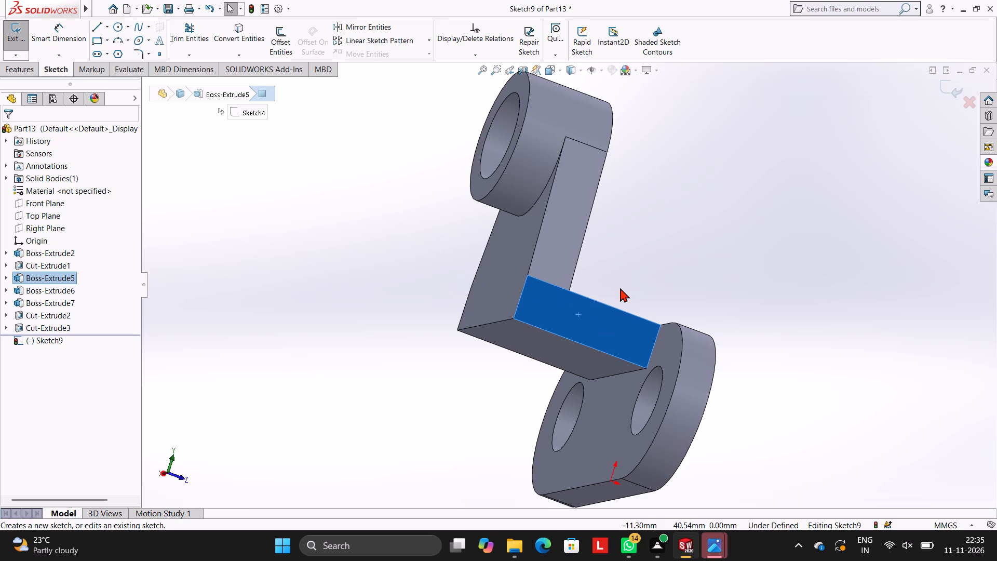
pyautogui.hotkey('ctrl', '8')
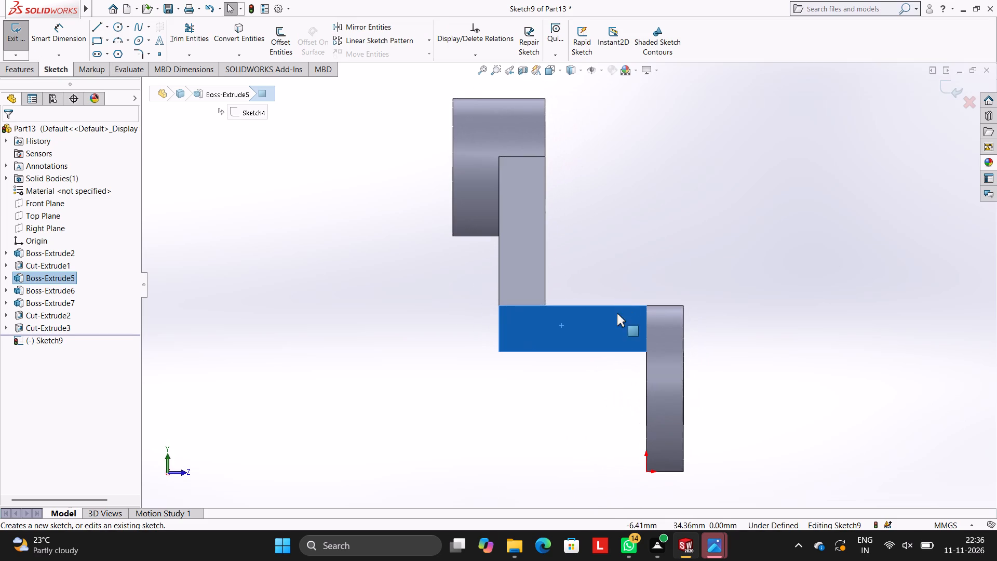
pyautogui.scroll(1, 649, 388)
pyautogui.scroll(-1, 649, 388)
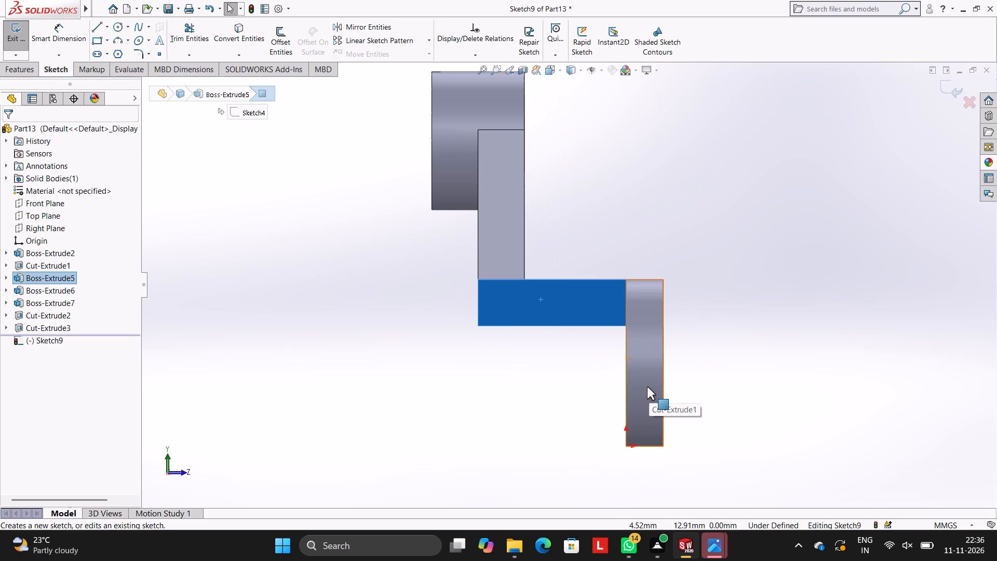
pyautogui.click(92, 25)
pyautogui.click(479, 326)
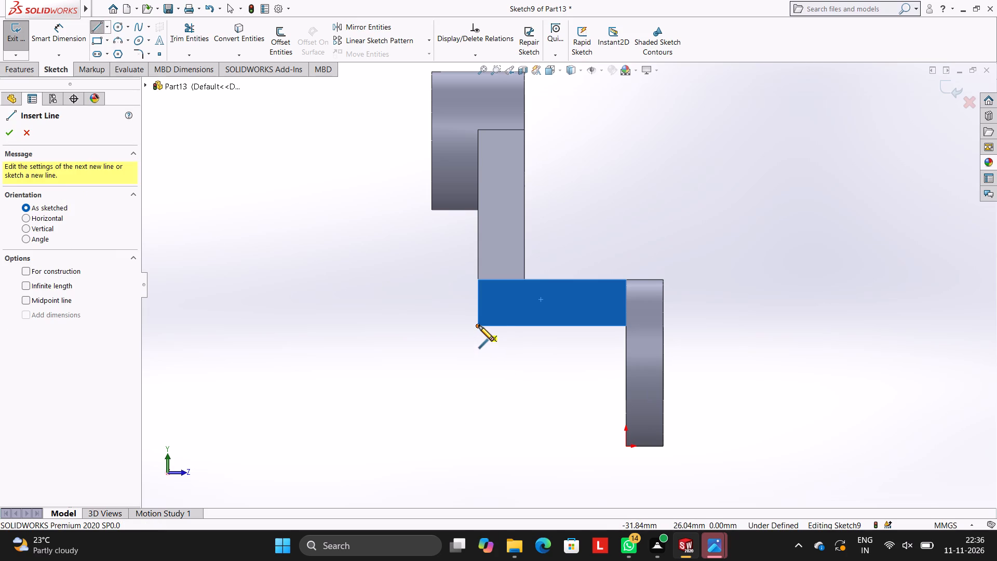
pyautogui.click(625, 327)
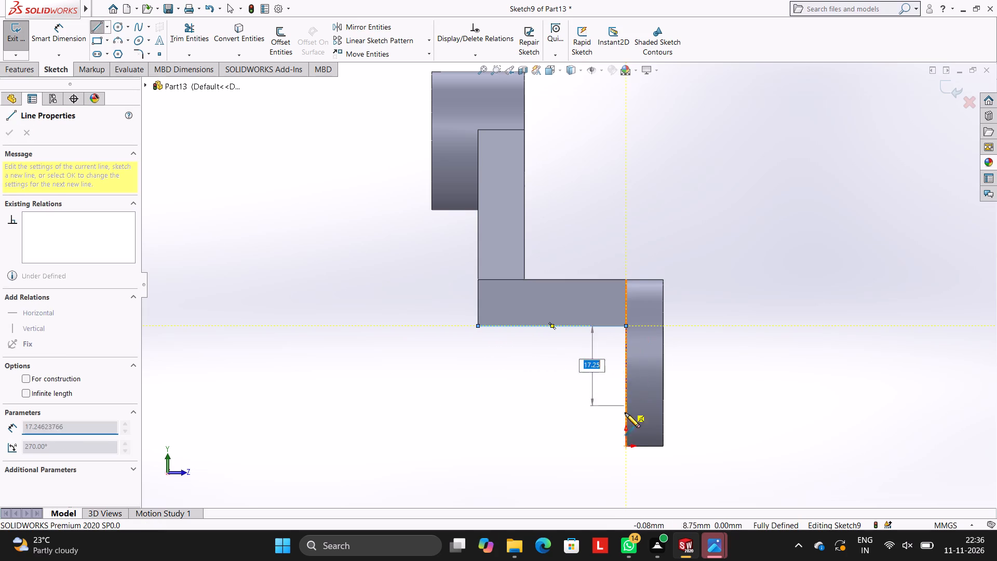
pyautogui.click(626, 446)
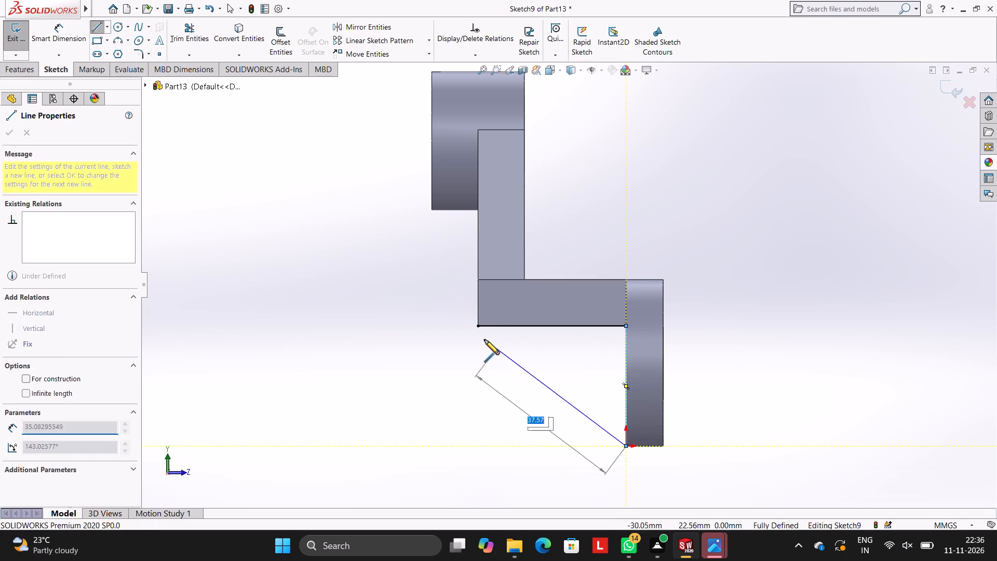
pyautogui.click(480, 327)
pyautogui.press('Escape')
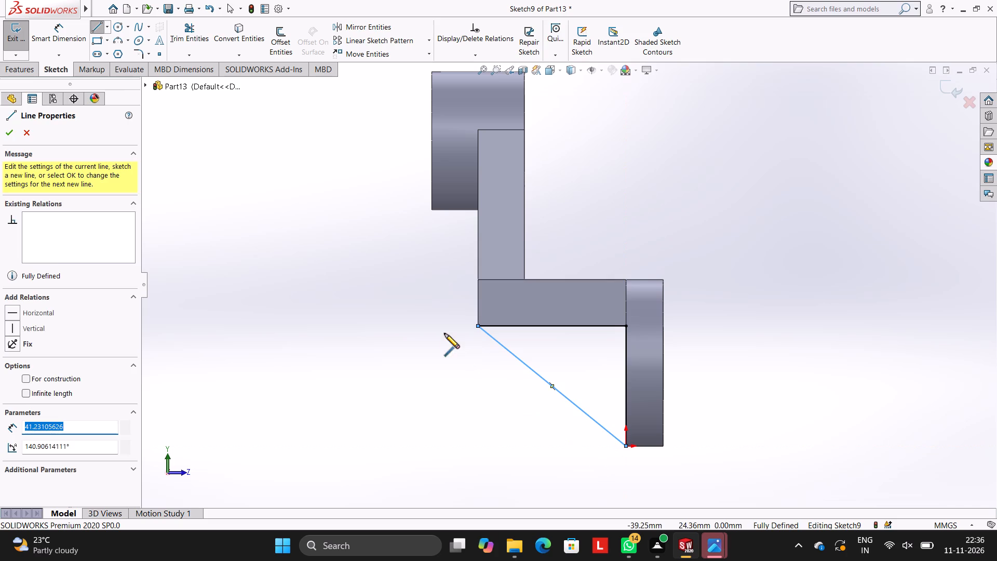
pyautogui.press('Escape')
pyautogui.press('Escape')
pyautogui.press('Escape')
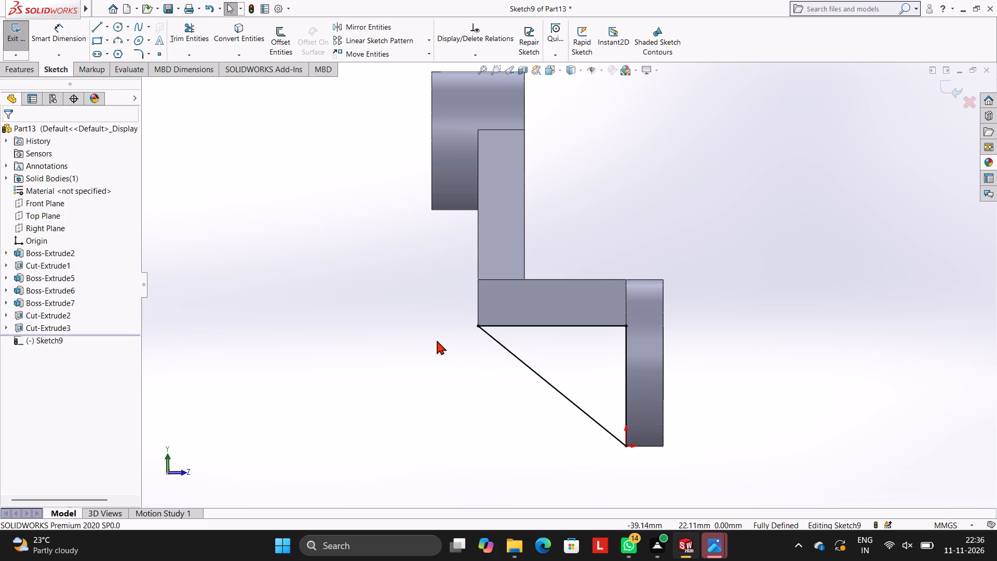
# Extrude the triangle as a blind boss 40 mm in the reversed direction across the wall's width, merging the result.
pyautogui.click(30, 66)
pyautogui.click(28, 36)
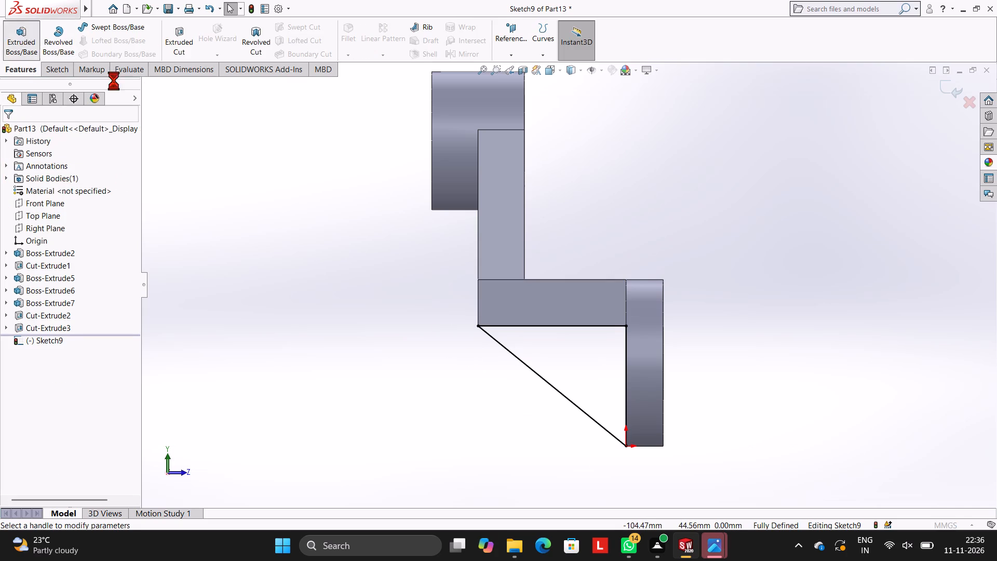
pyautogui.moveTo(387, 291); pyautogui.dragTo(487, 274, button='middle')
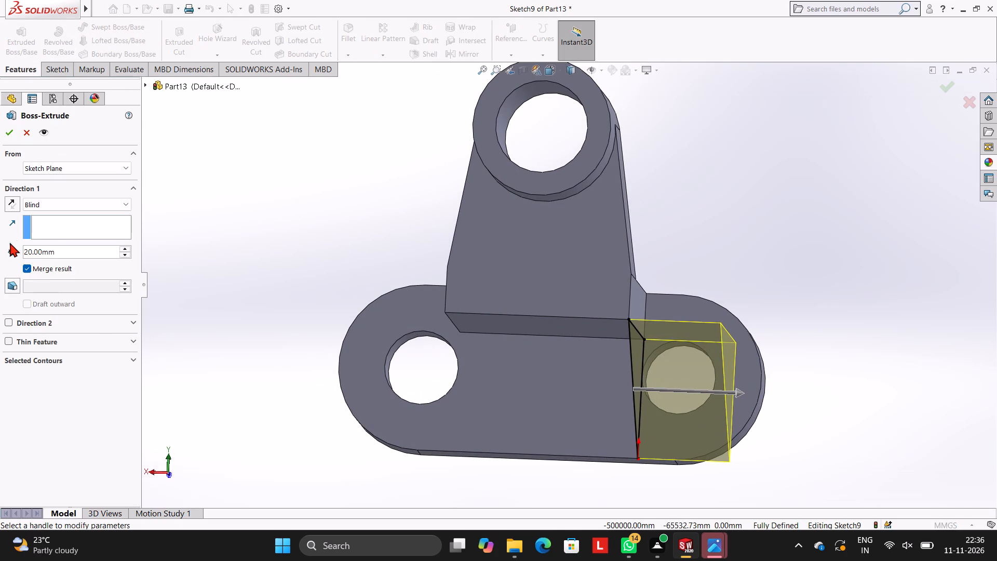
pyautogui.click(8, 203)
pyautogui.click(64, 250)
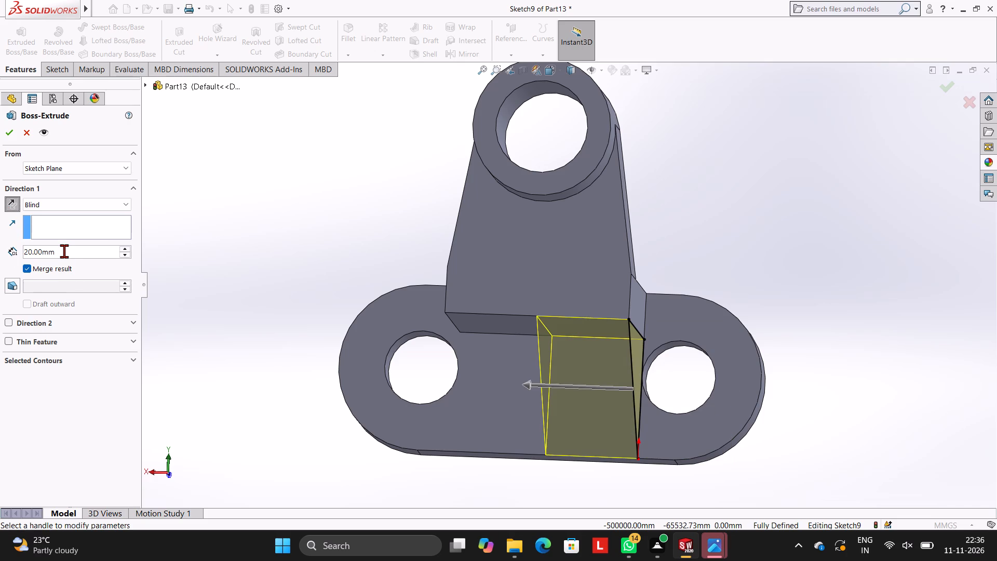
pyautogui.press('BackSpace')
pyautogui.press('BackSpace')
pyautogui.press('BackSpace')
pyautogui.press('BackSpace')
pyautogui.press('BackSpace')
pyautogui.press('BackSpace')
pyautogui.press('BackSpace')
pyautogui.press('BackSpace')
pyautogui.press('BackSpace')
pyautogui.press('BackSpace')
pyautogui.press('BackSpace')
pyautogui.press('BackSpace')
pyautogui.press('BackSpace')
pyautogui.press('BackSpace')
pyautogui.press('BackSpace')
pyautogui.press('BackSpace')
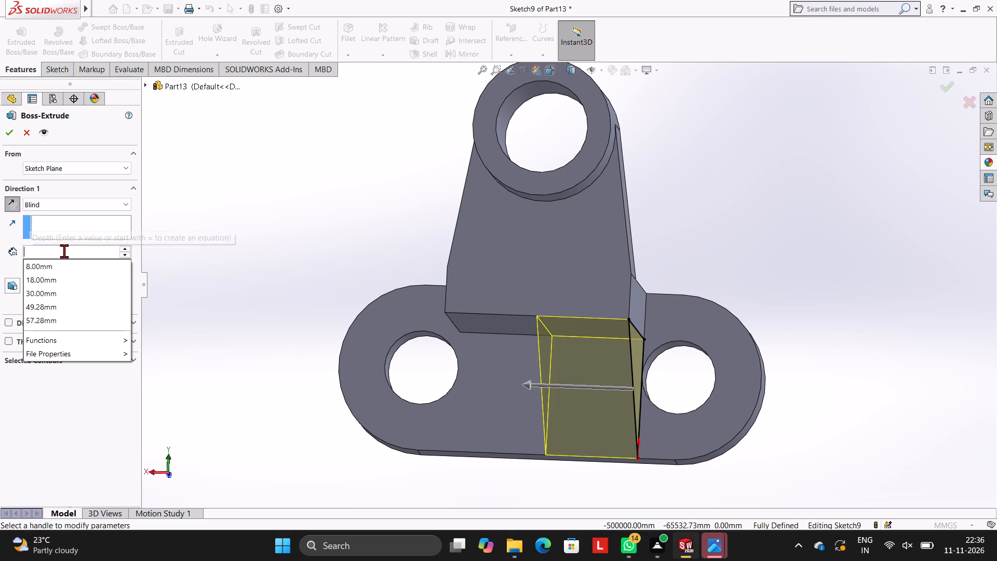
pyautogui.write('40')
pyautogui.press('Return')
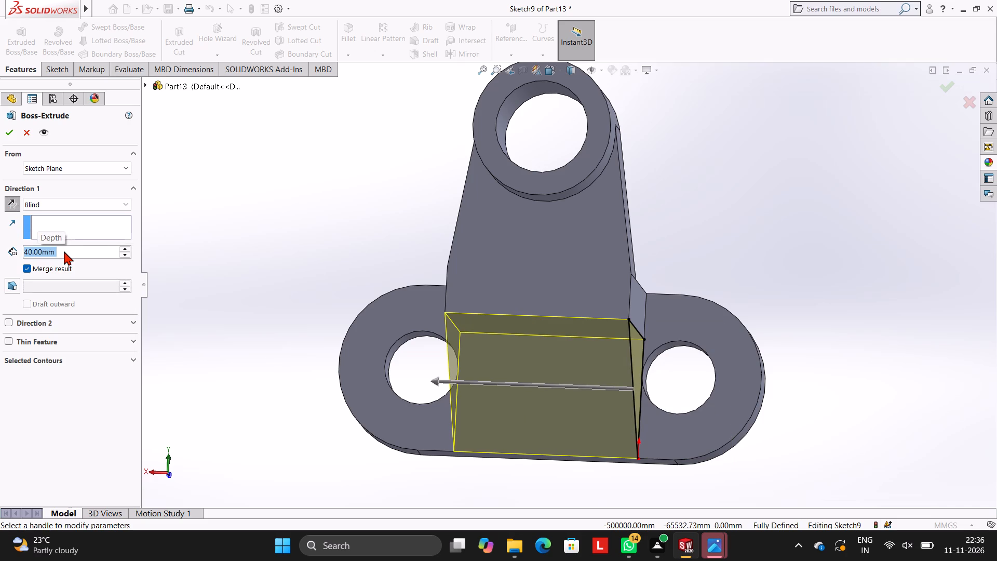
pyautogui.click(5, 130)
pyautogui.click(264, 211)
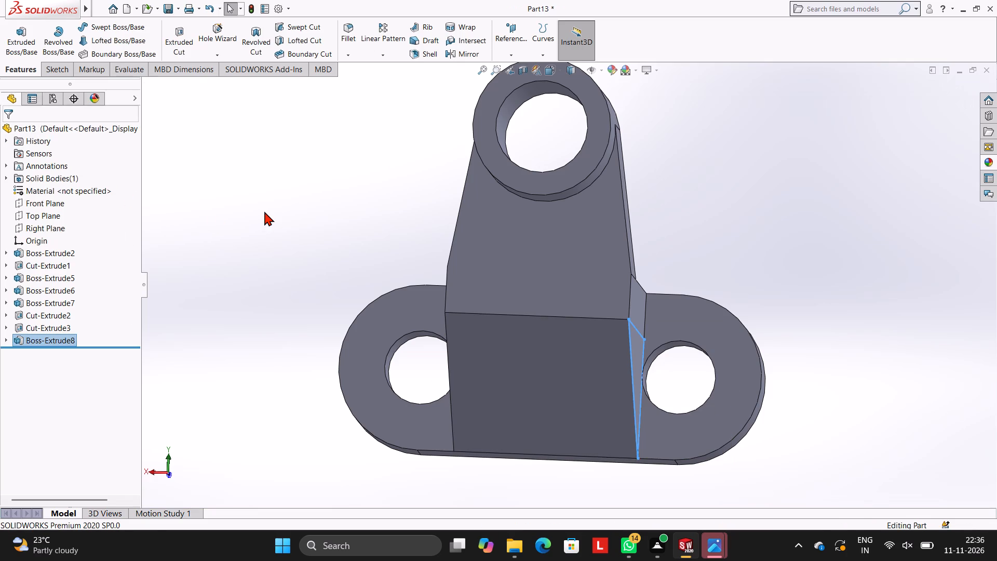
# On the side face of the wall and wedge, sketch a closed right triangle, 32 by 26 mm, tracing the wedge down to the origin.
pyautogui.moveTo(360, 250); pyautogui.dragTo(291, 230, button='middle')
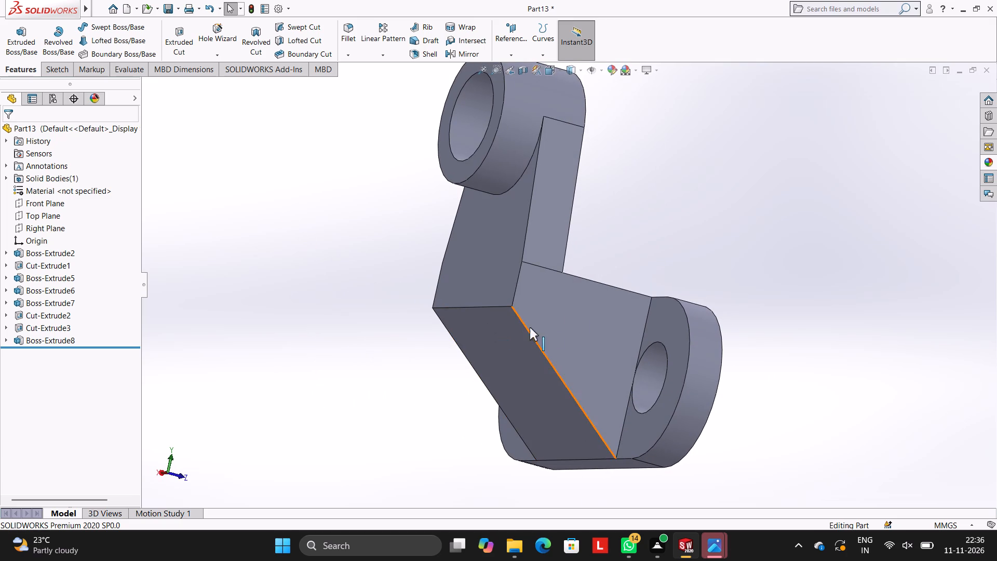
pyautogui.click(573, 307)
pyautogui.click(622, 273)
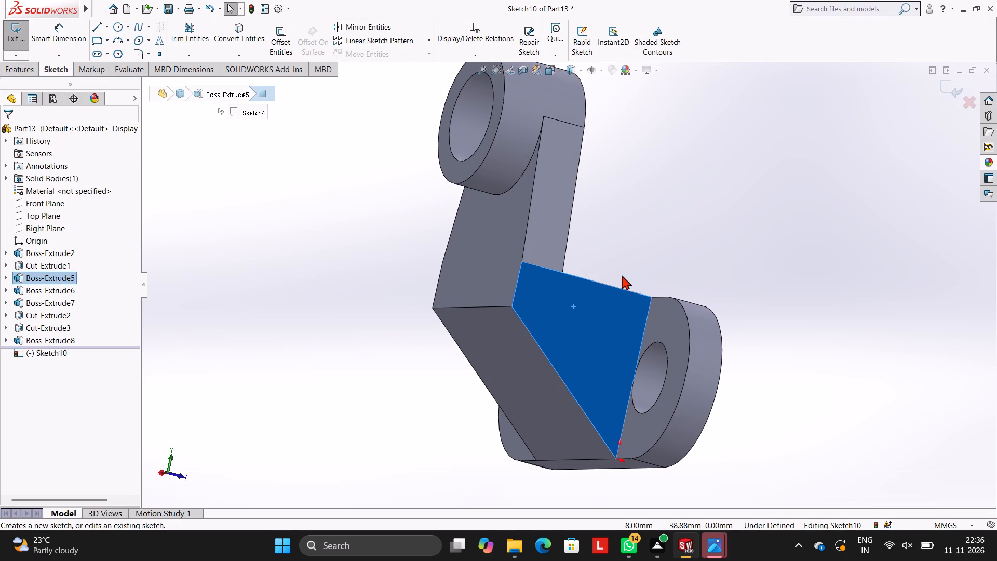
pyautogui.hotkey('ctrl', '8')
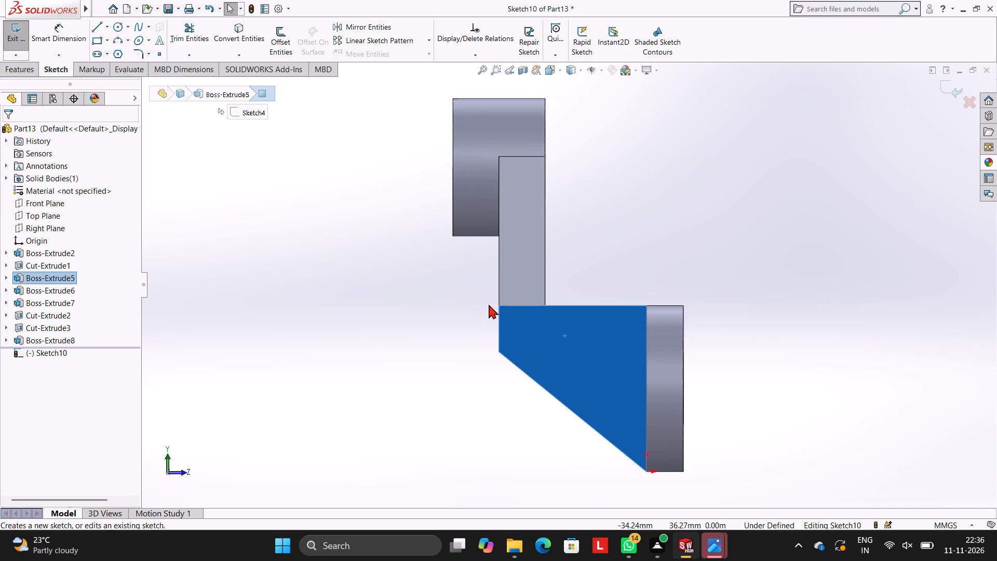
pyautogui.click(95, 24)
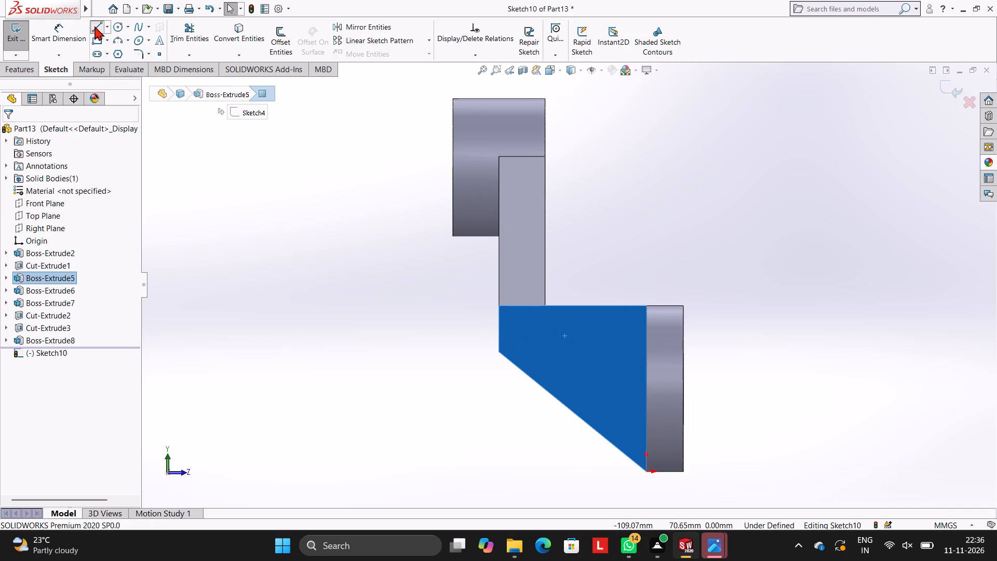
pyautogui.click(498, 351)
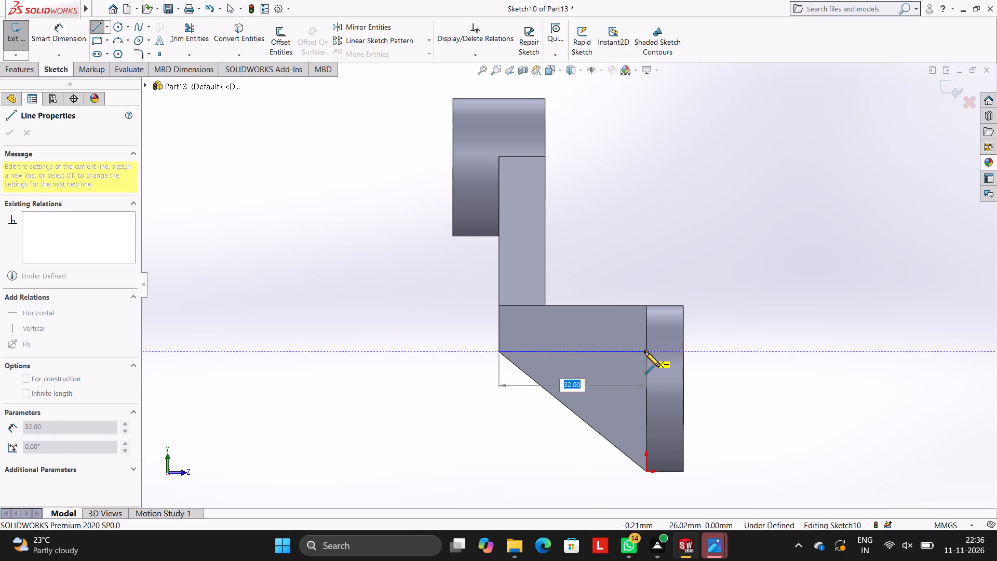
pyautogui.click(645, 352)
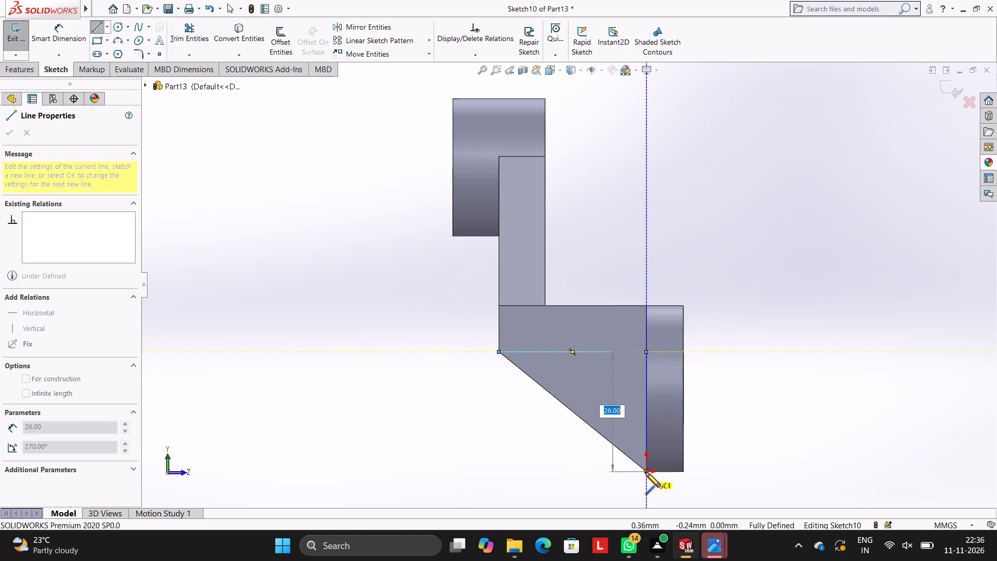
pyautogui.click(645, 472)
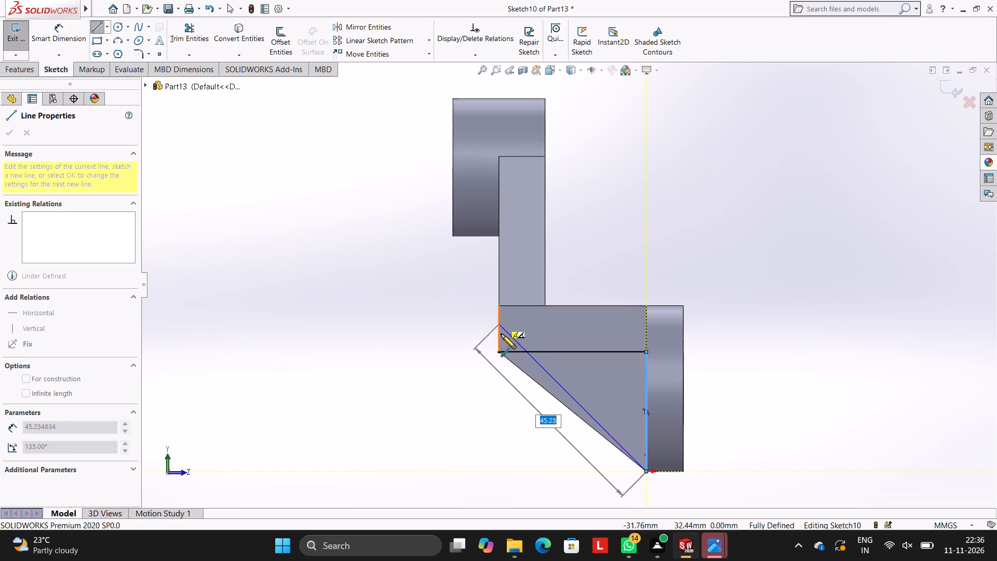
pyautogui.click(498, 353)
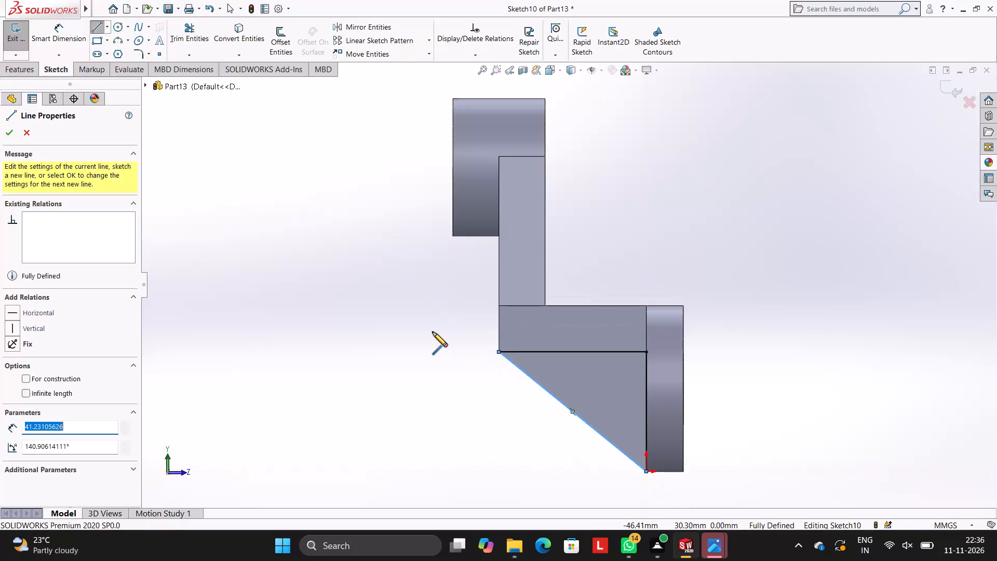
pyautogui.press('Escape')
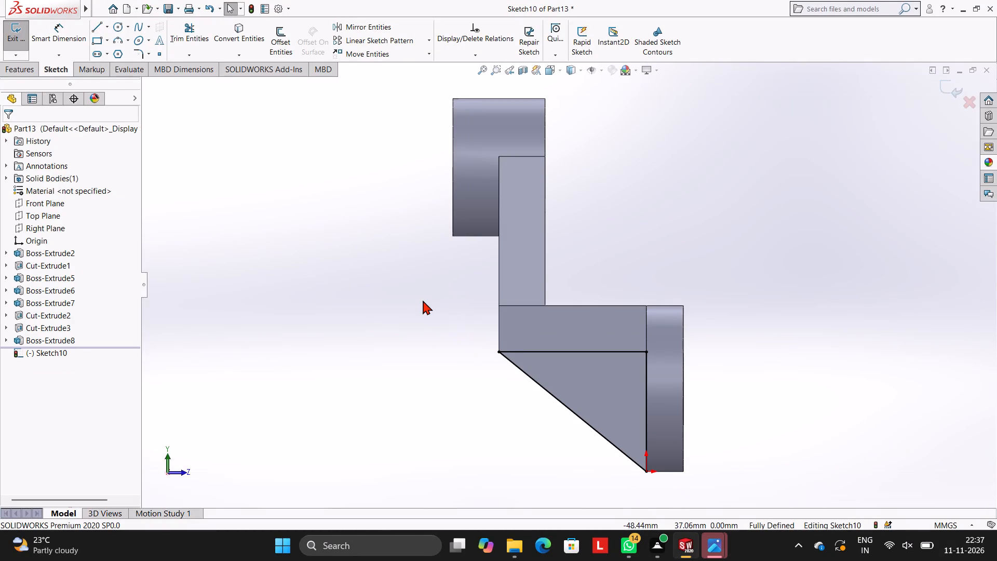
# Cut the 32 by 26 mm triangle into the wedge's side as a blind extruded cut 14 mm deep.
pyautogui.moveTo(399, 336); pyautogui.dragTo(436, 328, button='middle')
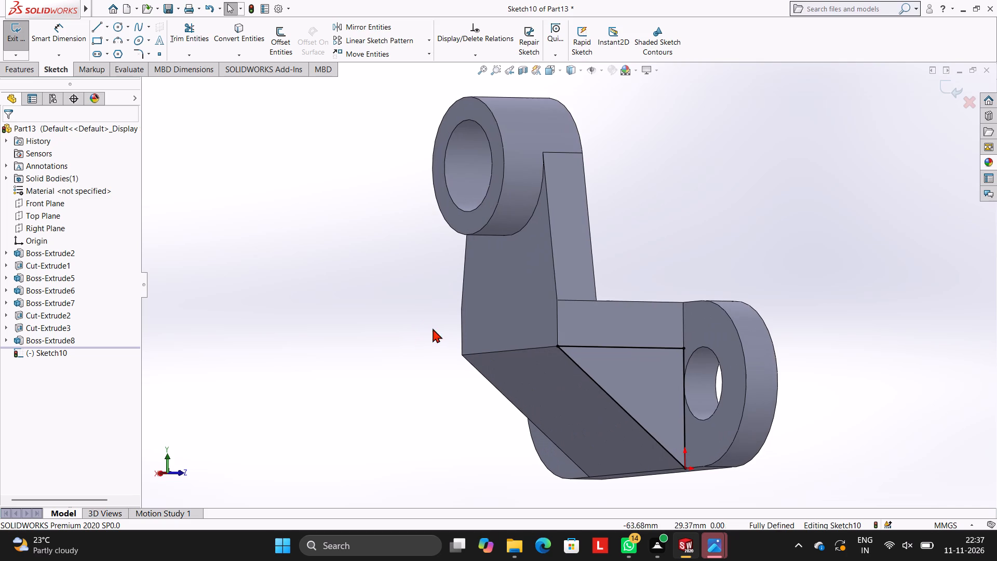
pyautogui.click(28, 69)
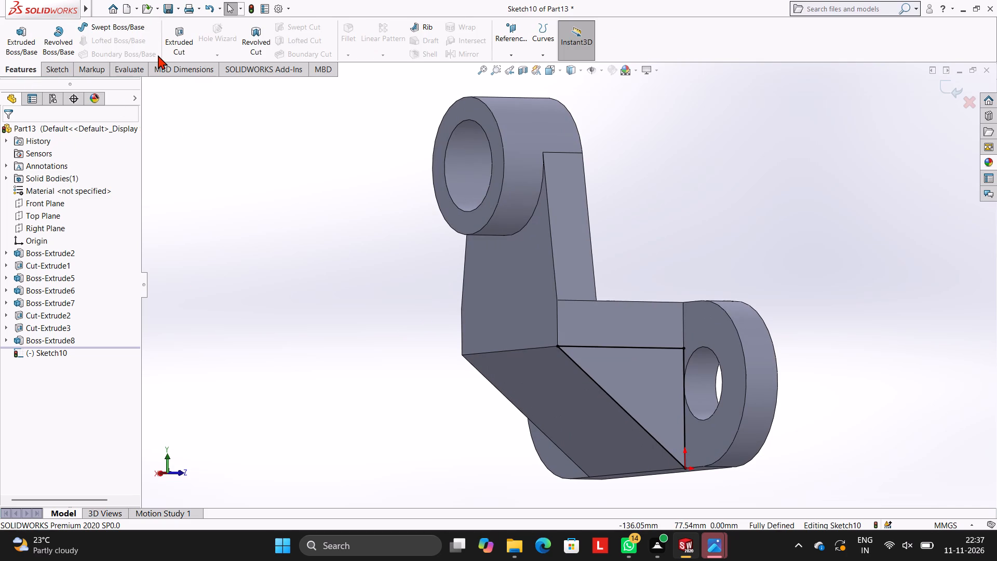
pyautogui.click(170, 46)
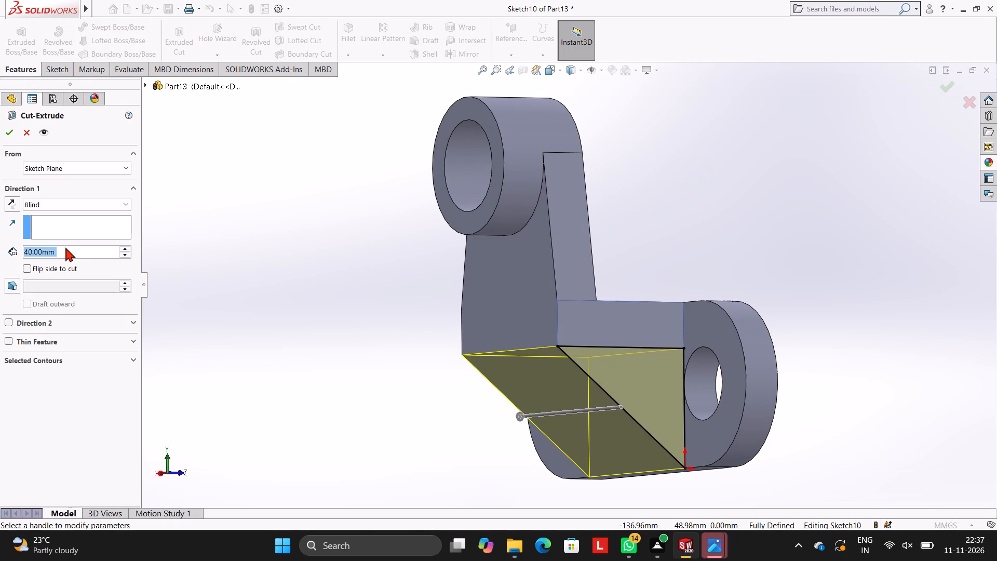
pyautogui.write('14')
pyautogui.press('Return')
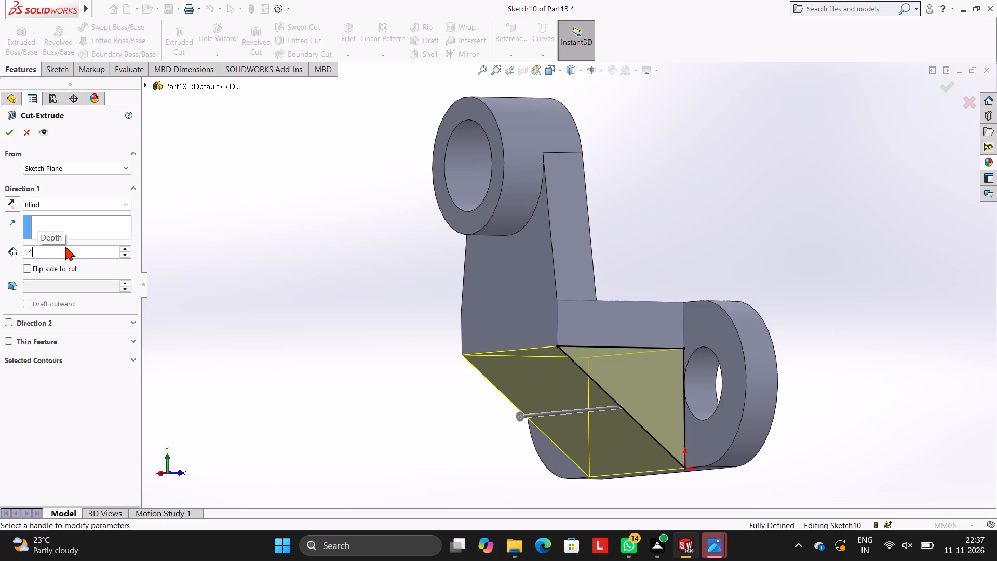
pyautogui.click(13, 133)
pyautogui.click(217, 195)
# On the opposite side face of the wall and wedge, sketch a closed right triangle, 32 by about 26 mm, tracing the wedge down to the origin.
pyautogui.moveTo(293, 246); pyautogui.dragTo(363, 226, button='middle')
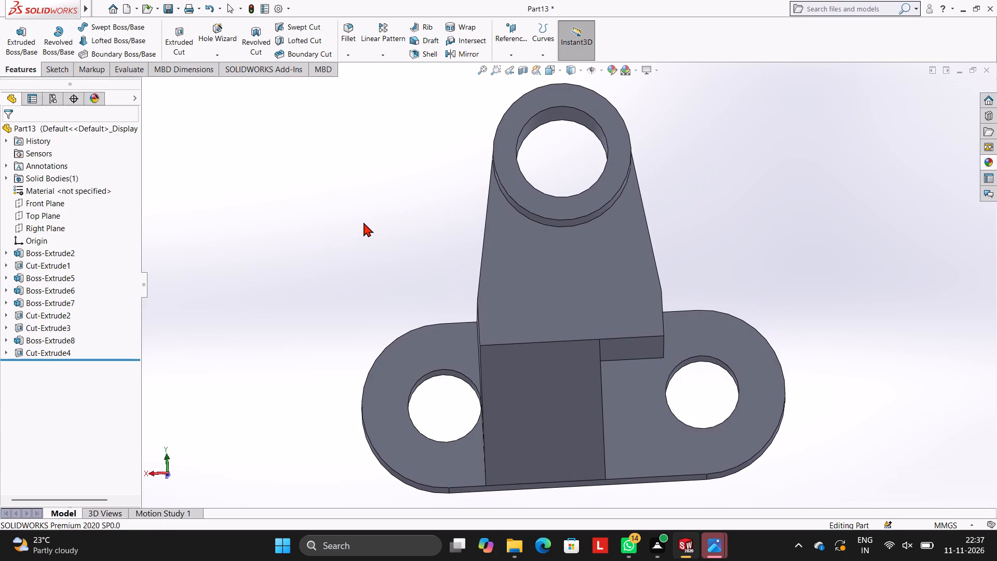
pyautogui.moveTo(388, 239); pyautogui.dragTo(430, 243, button='middle')
pyautogui.moveTo(464, 246); pyautogui.dragTo(490, 247, button='middle')
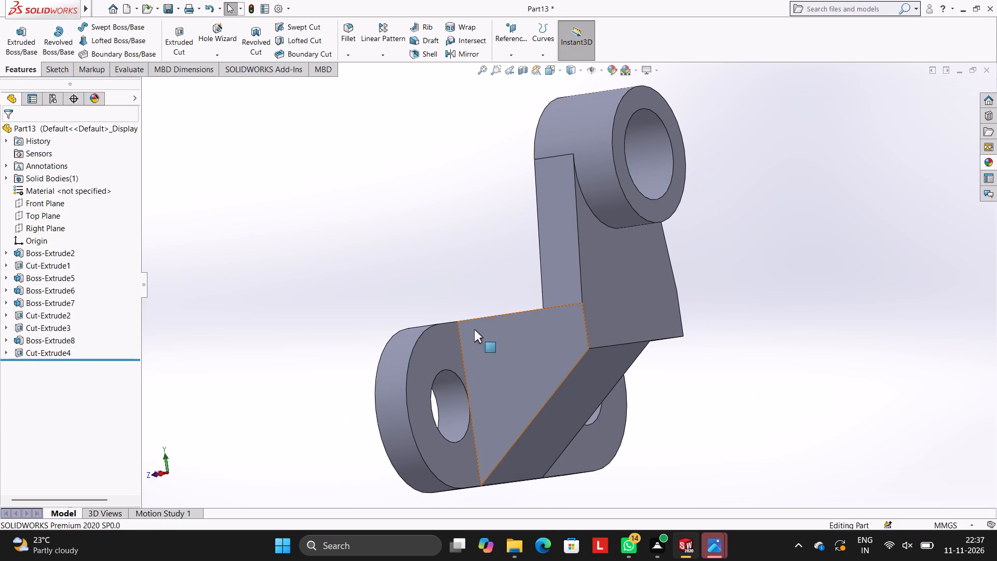
pyautogui.click(496, 352)
pyautogui.click(544, 317)
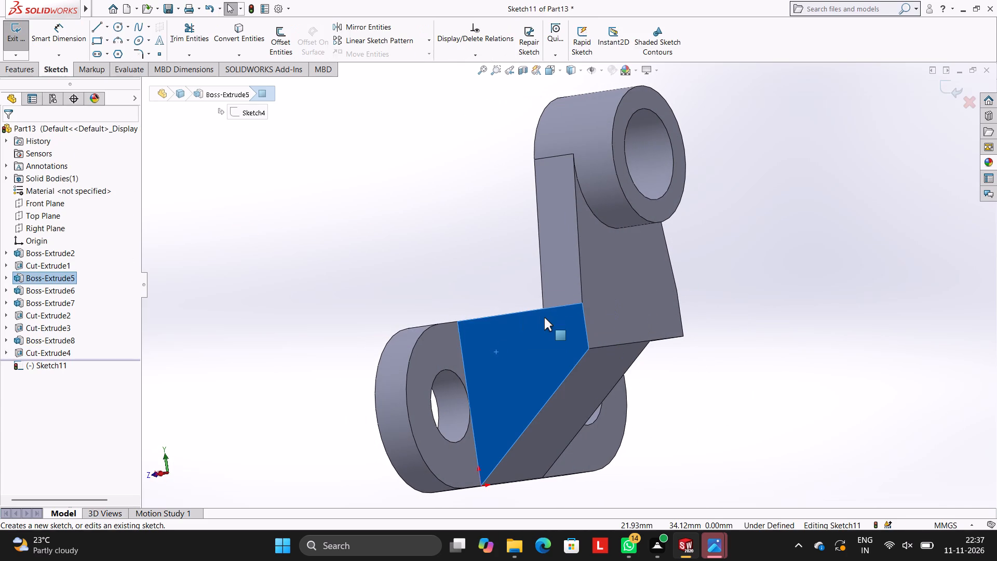
pyautogui.hotkey('ctrl', '8')
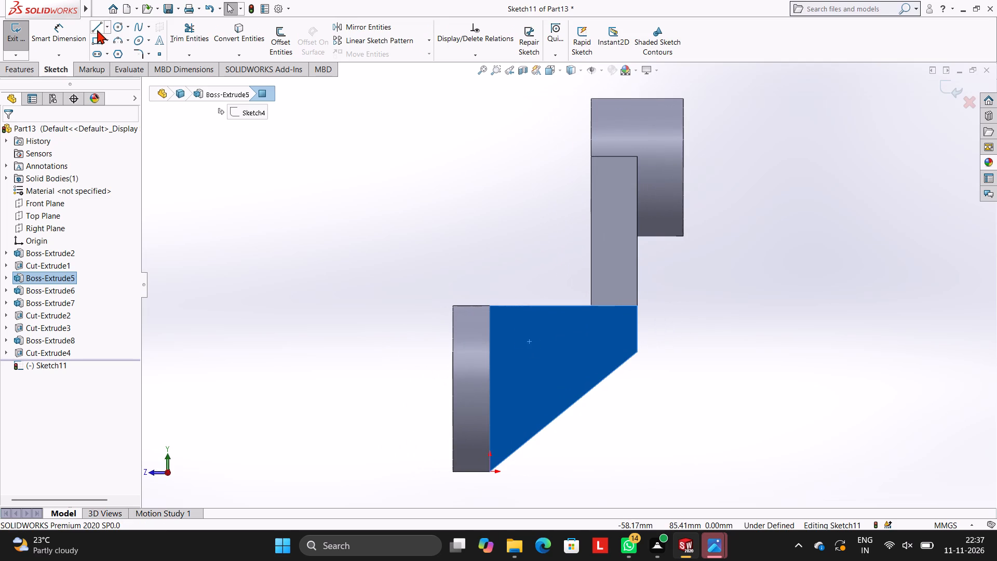
pyautogui.click(99, 24)
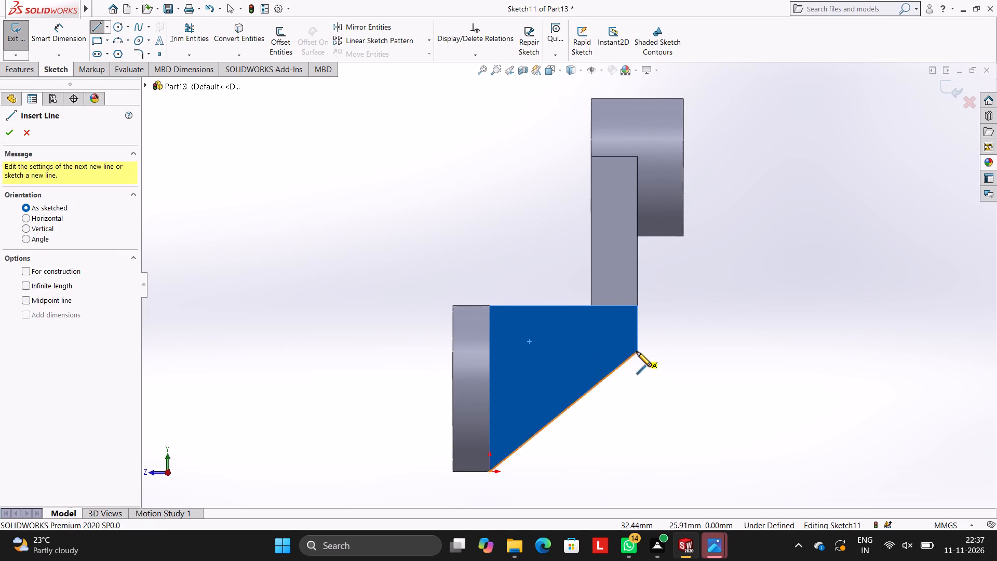
pyautogui.click(637, 352)
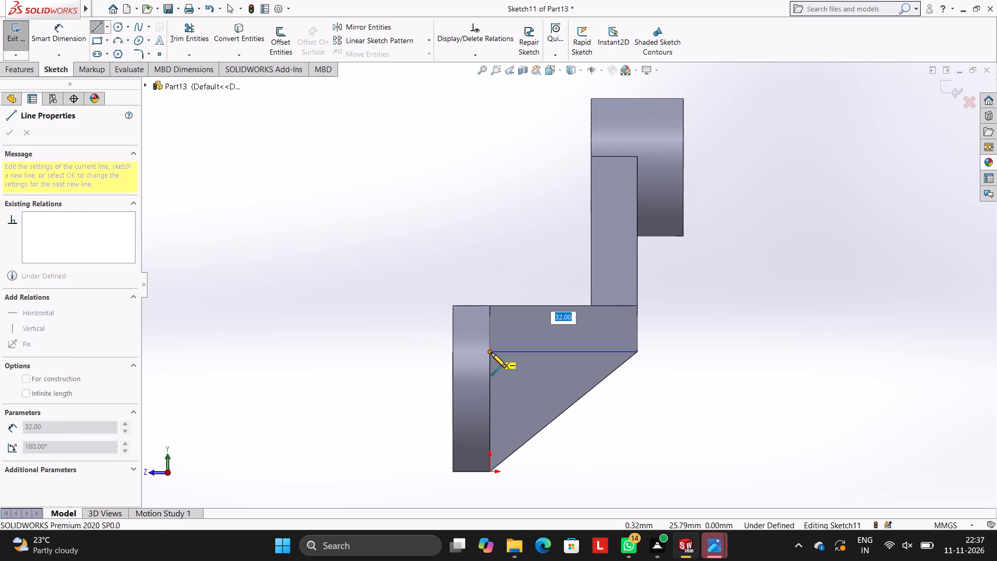
pyautogui.click(489, 353)
pyautogui.click(491, 472)
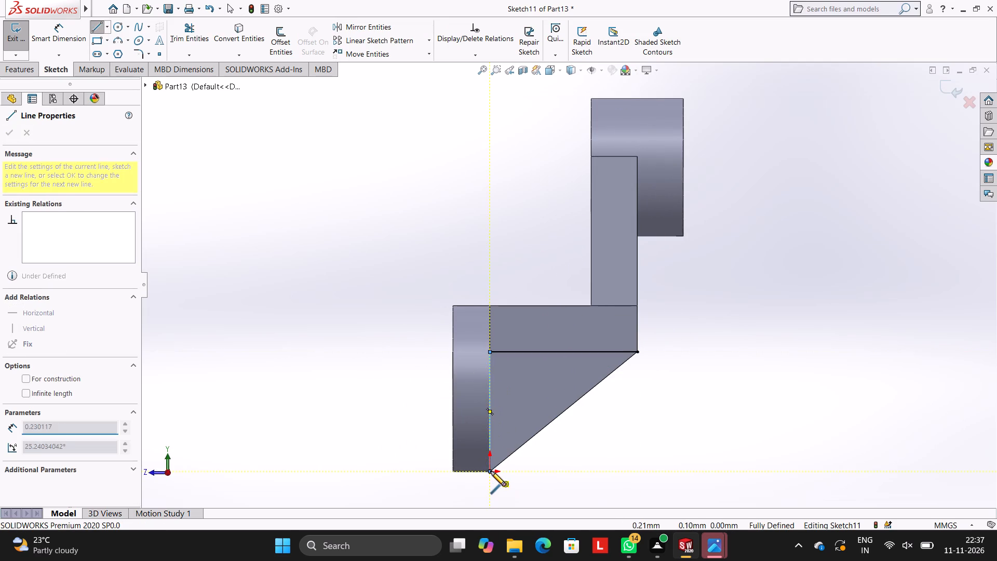
pyautogui.click(637, 352)
pyautogui.press('Escape')
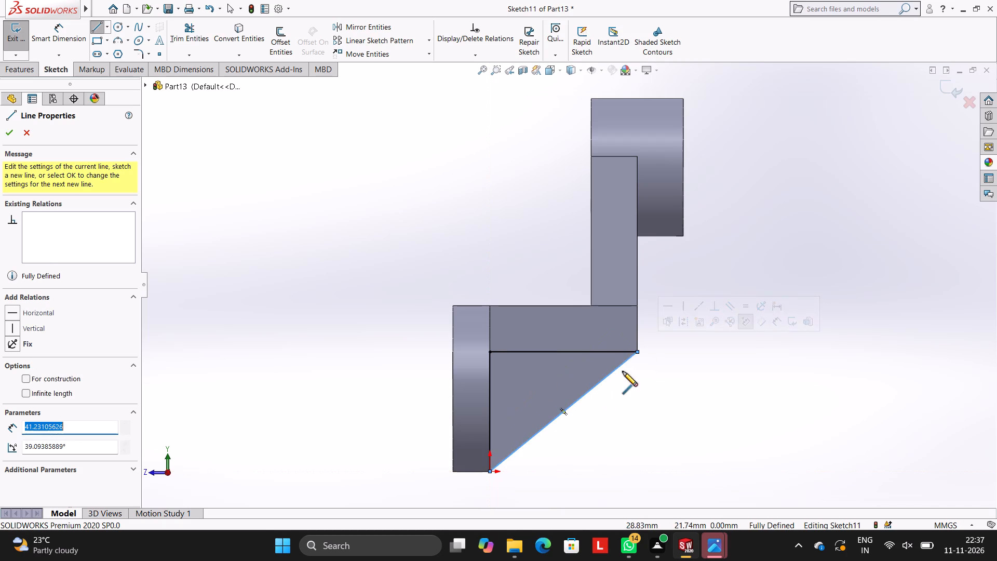
pyautogui.press('Escape')
# Cut this triangle into the wedge as a blind extruded cut 14 mm deep, leaving a central rib under the wall.
pyautogui.moveTo(746, 280); pyautogui.dragTo(689, 266, button='middle')
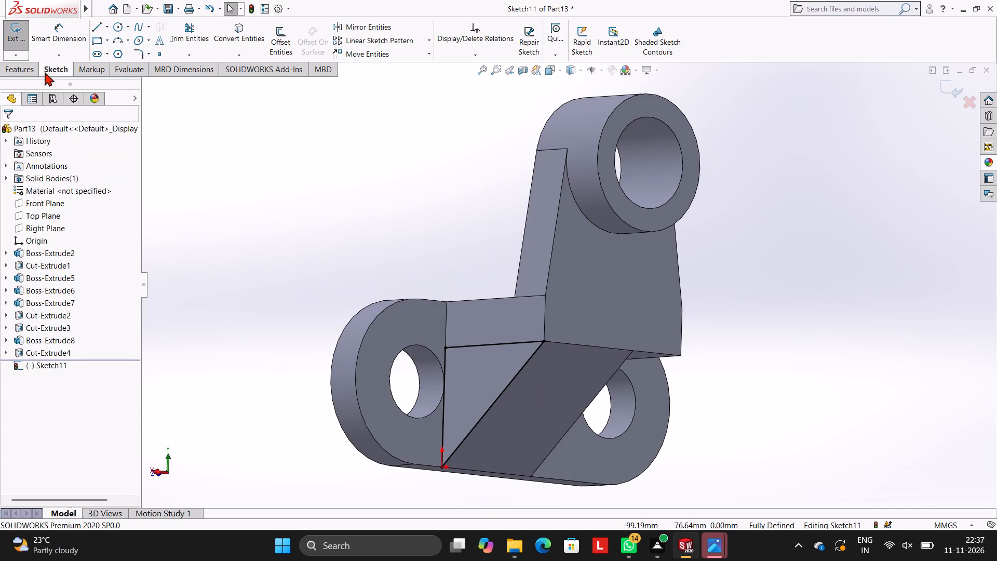
pyautogui.click(36, 69)
pyautogui.click(187, 42)
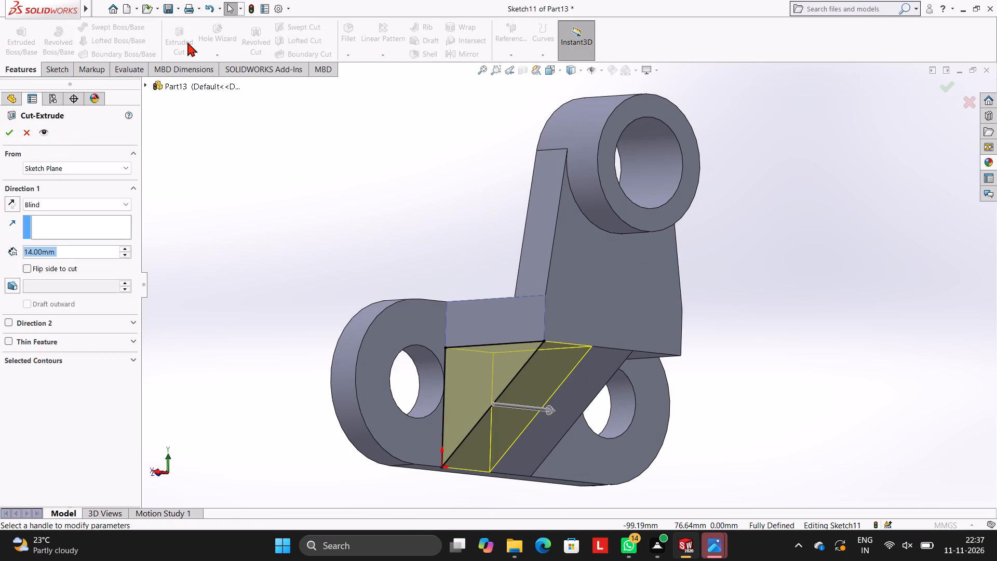
pyautogui.click(5, 132)
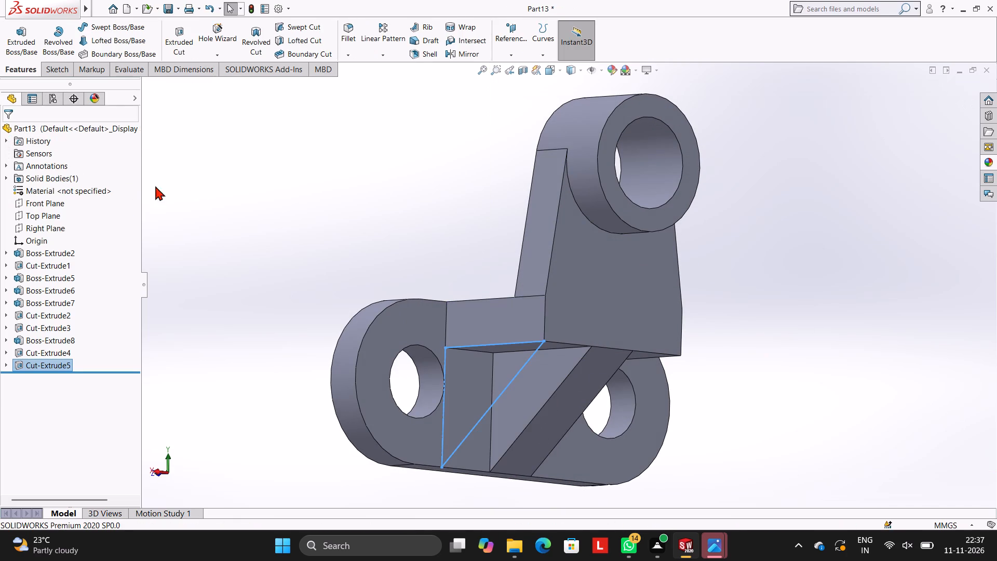
pyautogui.click(192, 186)
# Examine the bracket from several angles, checking the central rib, wall, boss lug and base.
pyautogui.moveTo(359, 236); pyautogui.dragTo(279, 221, button='middle')
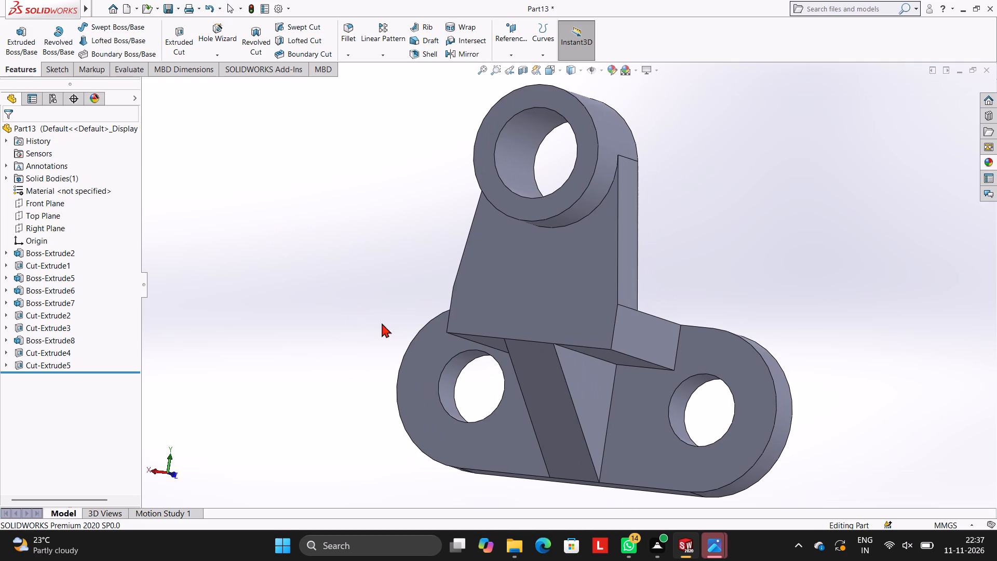
pyautogui.moveTo(714, 246); pyautogui.dragTo(704, 179, button='middle')
pyautogui.scroll(3, 689, 232)
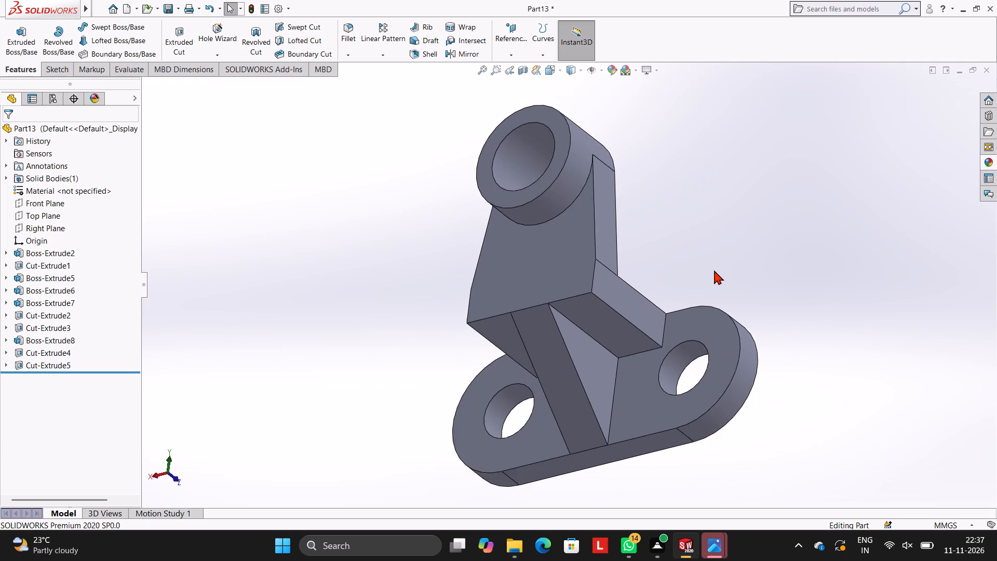
pyautogui.scroll(1, 714, 270)
pyautogui.moveTo(713, 265); pyautogui.dragTo(669, 302, button='middle')
pyautogui.scroll(-4, 600, 257)
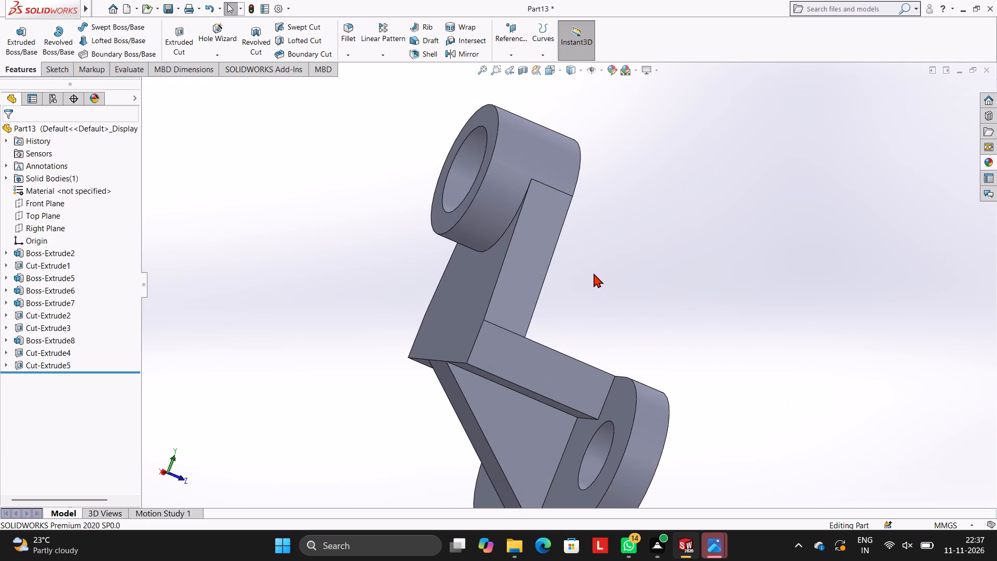
pyautogui.scroll(5, 591, 273)
pyautogui.scroll(-3, 571, 291)
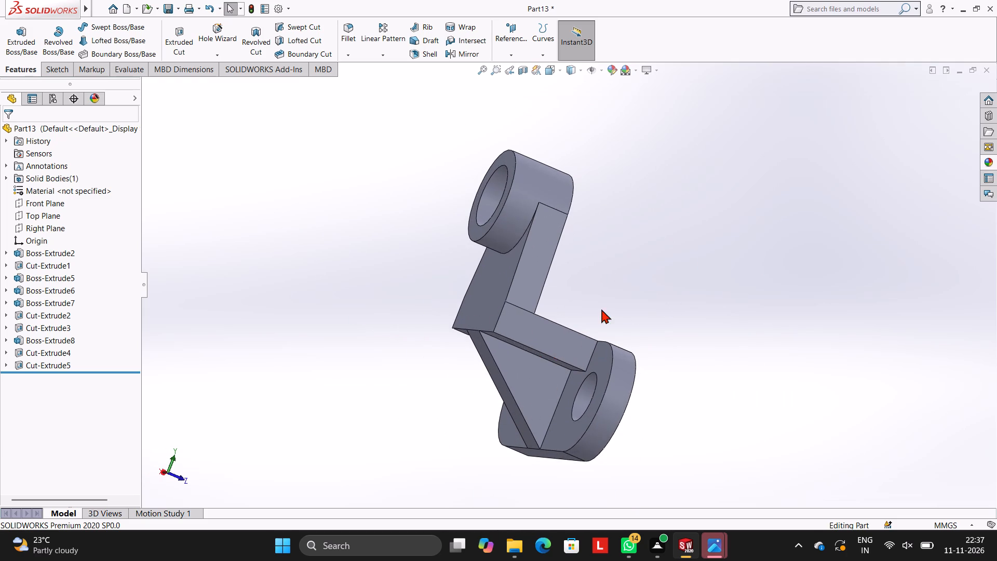
pyautogui.moveTo(604, 308); pyautogui.dragTo(636, 303, button='middle')
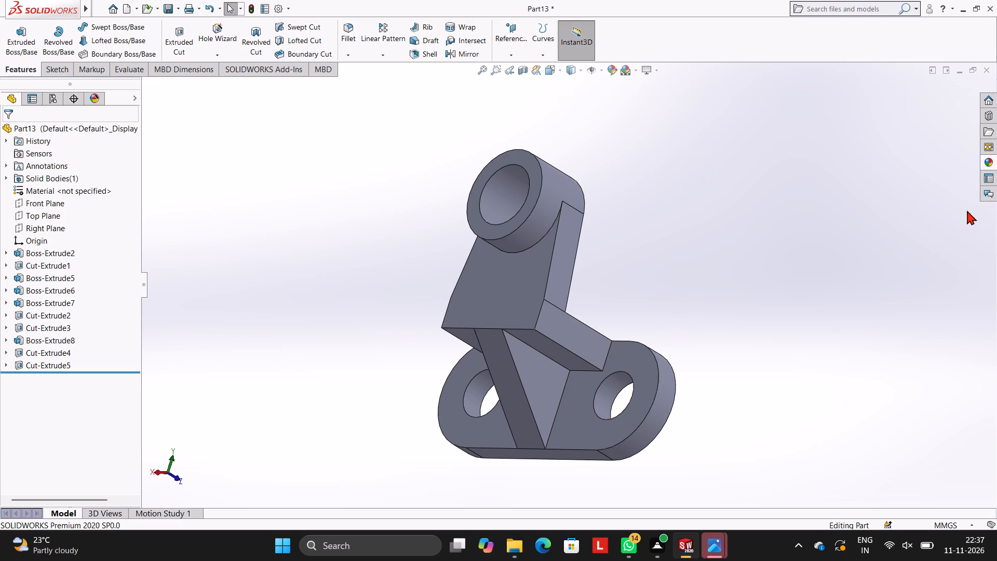
# Apply the Red LED appearance to the whole bracket.
pyautogui.click(991, 166)
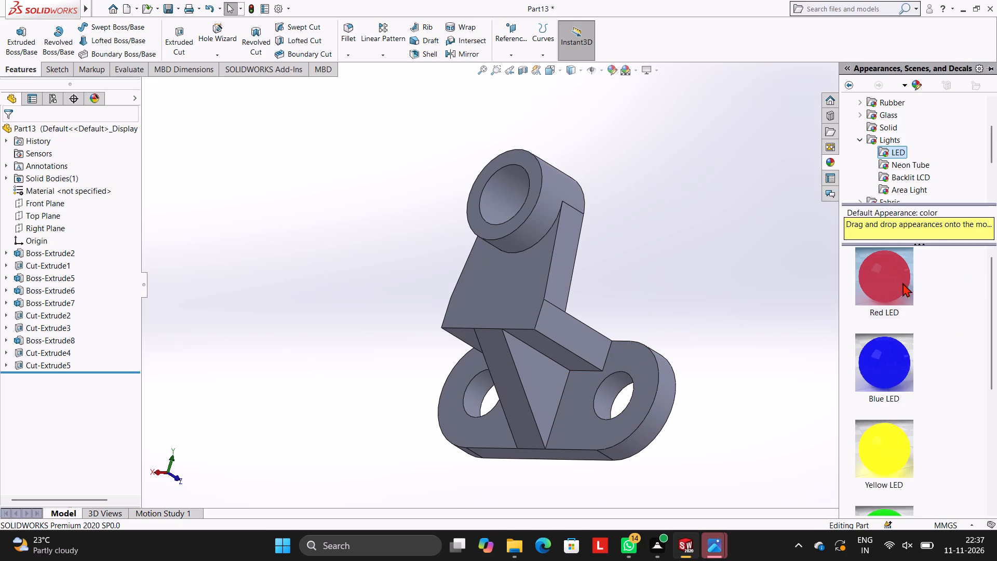
pyautogui.moveTo(891, 276); pyautogui.dragTo(508, 295)
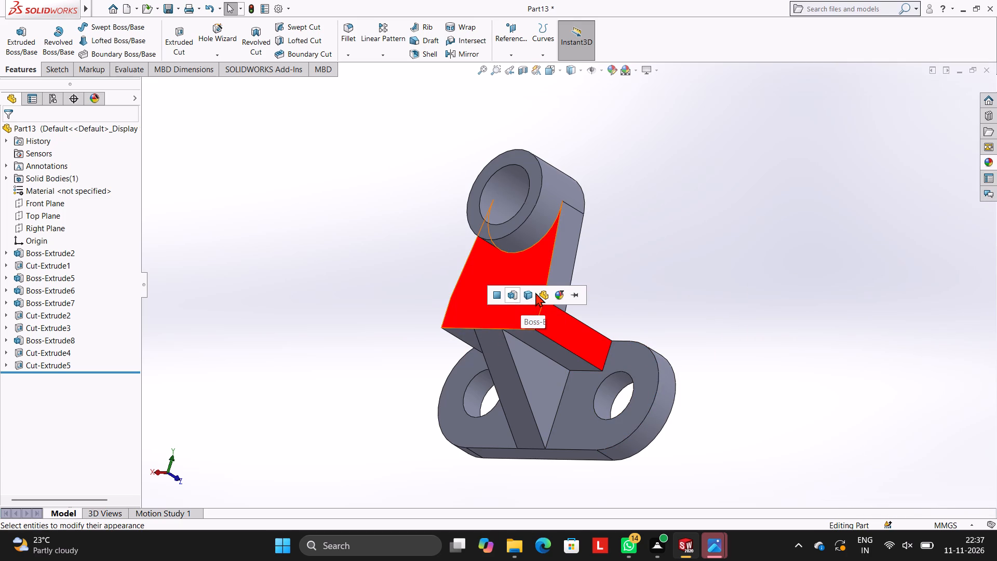
pyautogui.click(535, 292)
# Apply the Blue LED appearance to the central rib's sloped face and both of its triangular side faces.
pyautogui.click(988, 159)
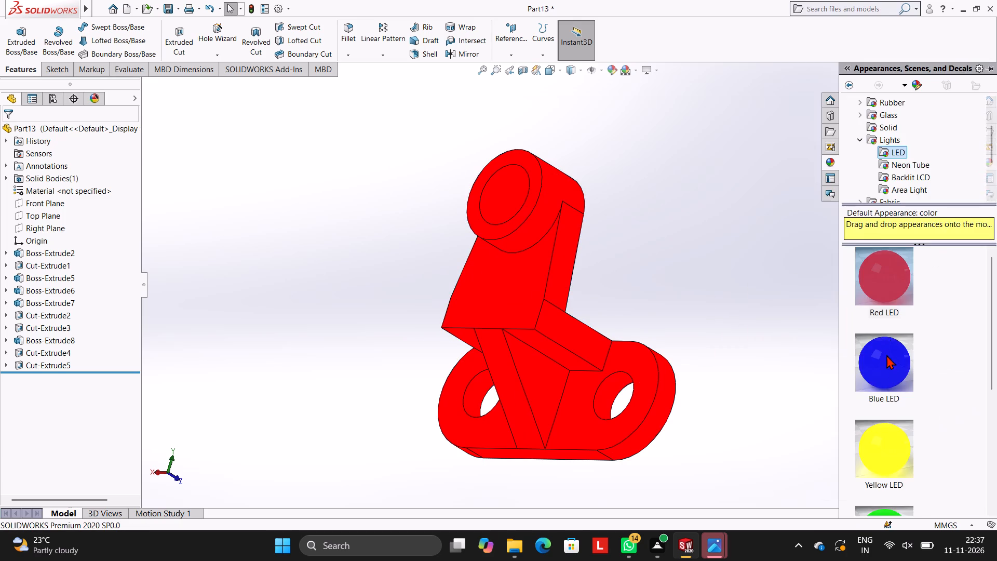
pyautogui.moveTo(891, 367); pyautogui.dragTo(505, 378)
pyautogui.click(504, 377)
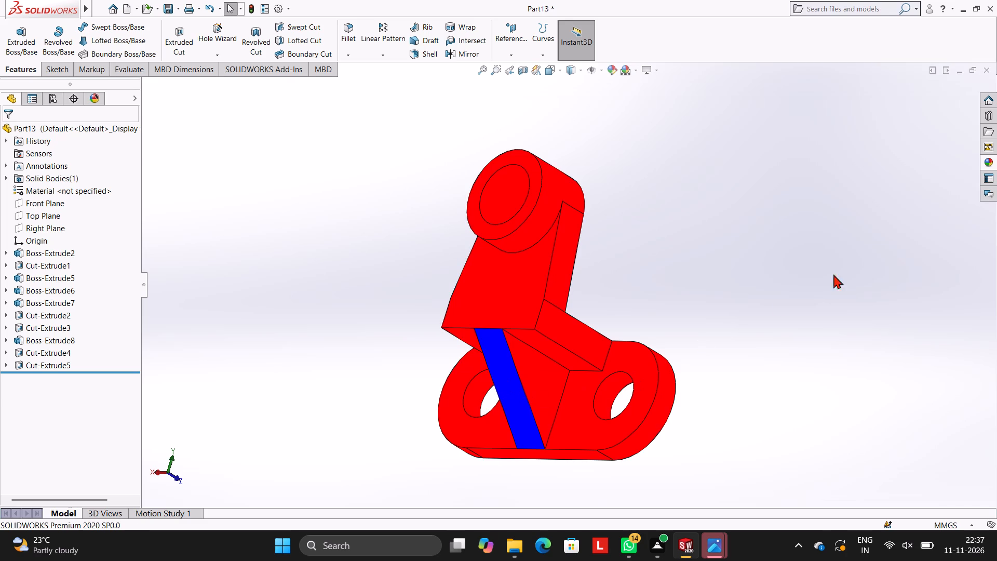
pyautogui.click(990, 157)
pyautogui.moveTo(884, 345); pyautogui.dragTo(533, 372)
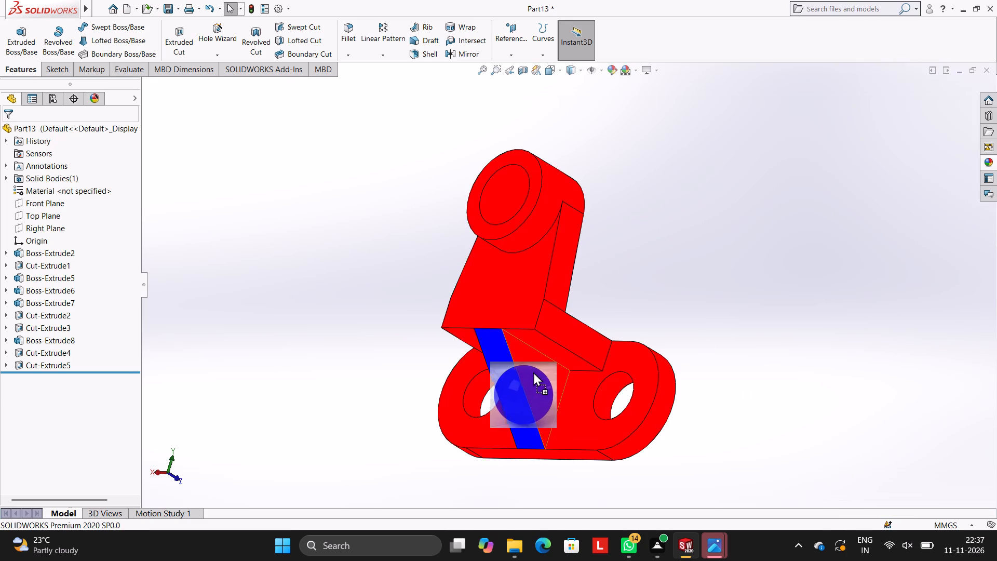
pyautogui.moveTo(533, 372); pyautogui.dragTo(542, 372)
pyautogui.click(533, 371)
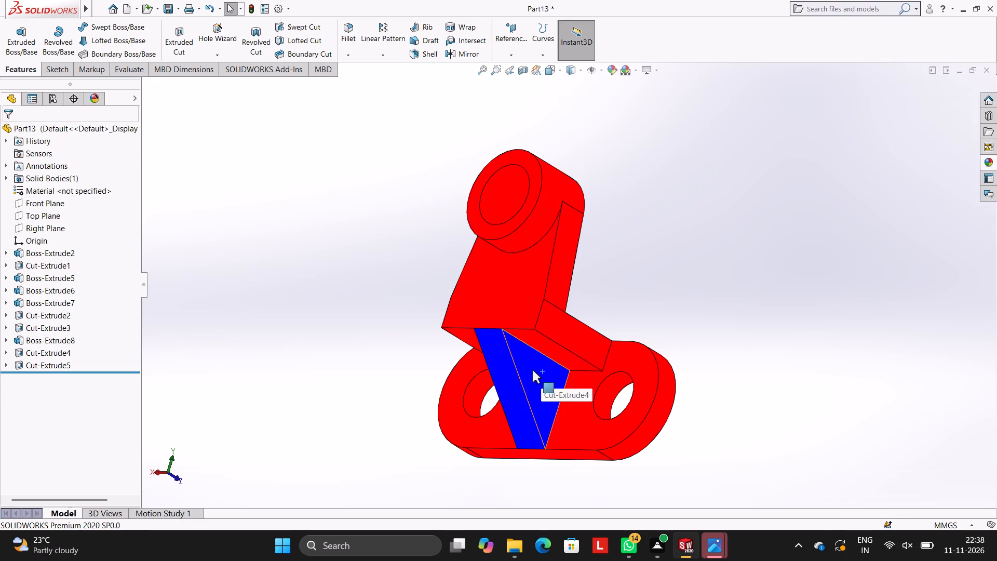
pyautogui.moveTo(582, 350); pyautogui.dragTo(694, 319, button='middle')
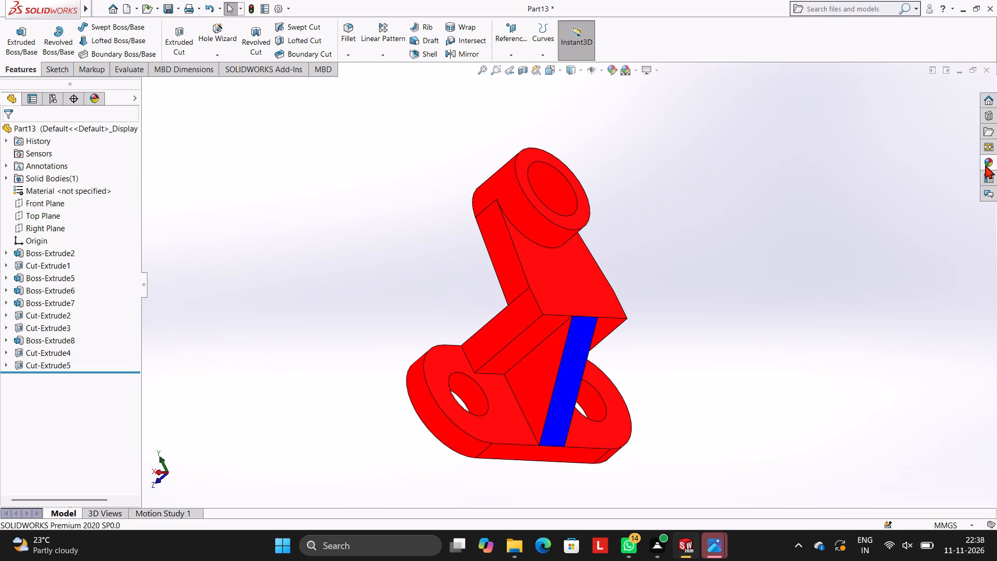
pyautogui.click(985, 165)
pyautogui.moveTo(891, 344); pyautogui.dragTo(548, 361)
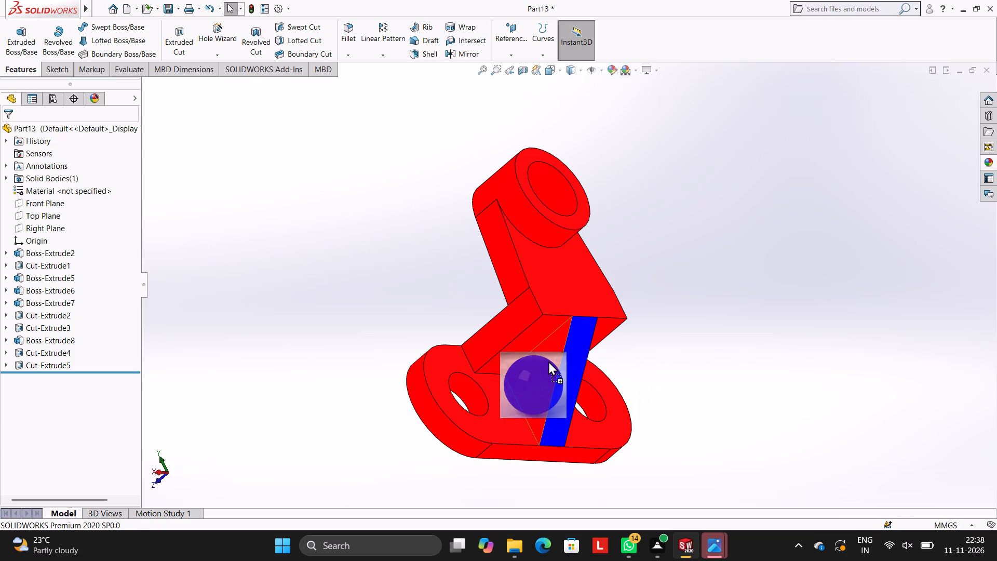
pyautogui.moveTo(548, 361); pyautogui.dragTo(548, 362)
pyautogui.click(548, 363)
# Apply the Yellow LED appearance to the outer cylindrical face of the boss lug.
pyautogui.moveTo(807, 295); pyautogui.dragTo(695, 297, button='middle')
pyautogui.scroll(-2, 692, 382)
pyautogui.scroll(2, 628, 349)
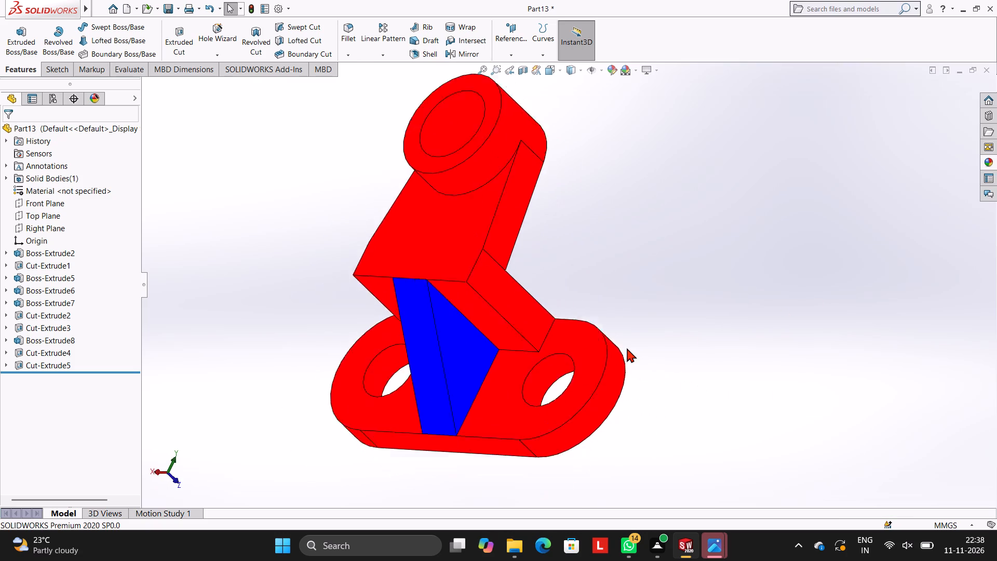
pyautogui.scroll(1, 627, 348)
pyautogui.scroll(-2, 568, 302)
pyautogui.click(989, 165)
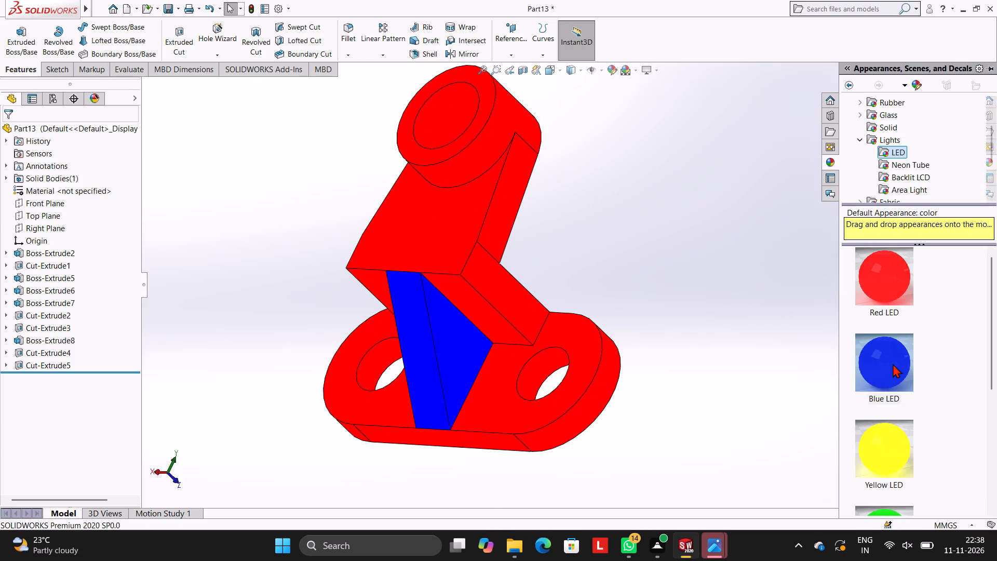
pyautogui.moveTo(891, 430); pyautogui.dragTo(488, 119)
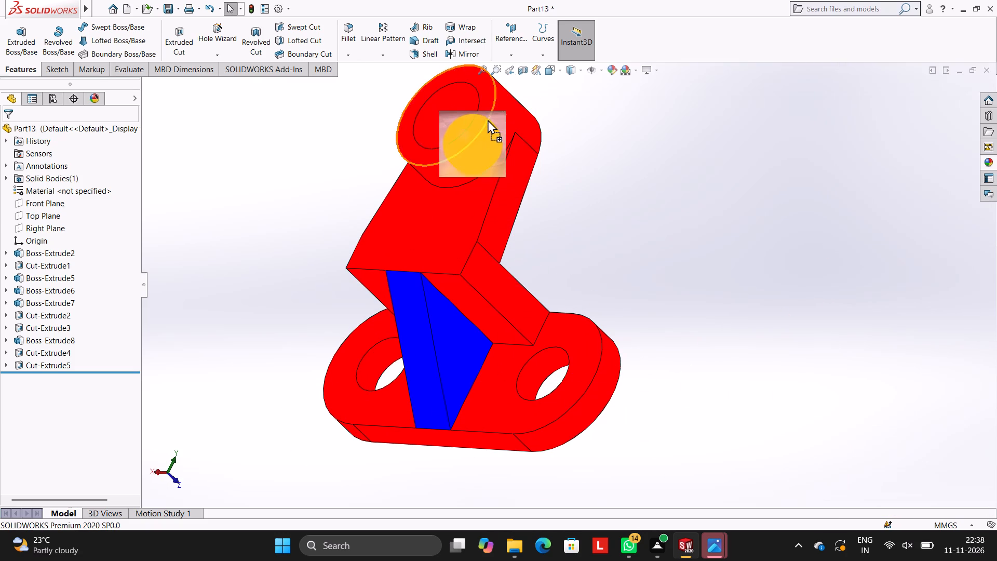
pyautogui.moveTo(488, 119); pyautogui.dragTo(511, 88)
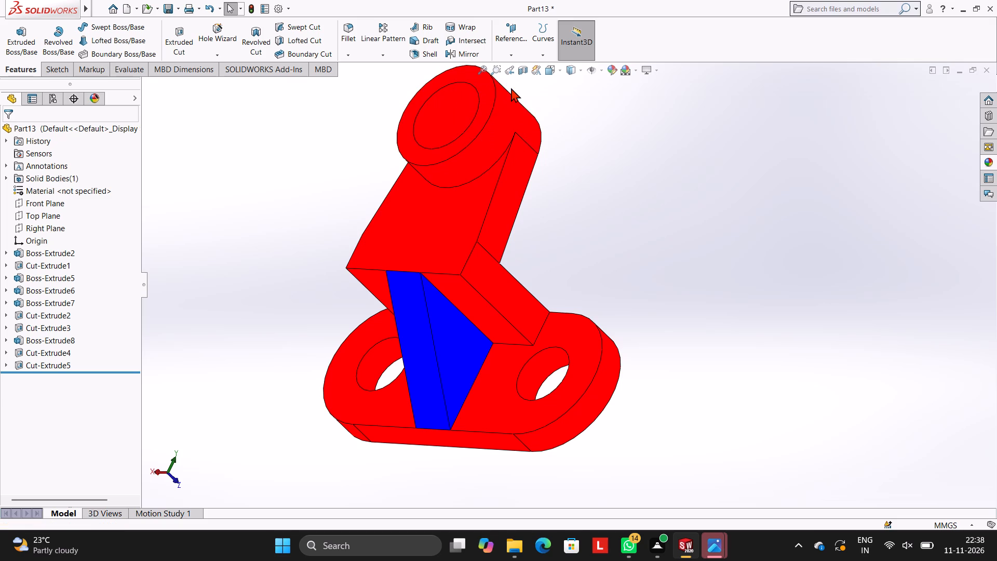
pyautogui.scroll(-3, 507, 102)
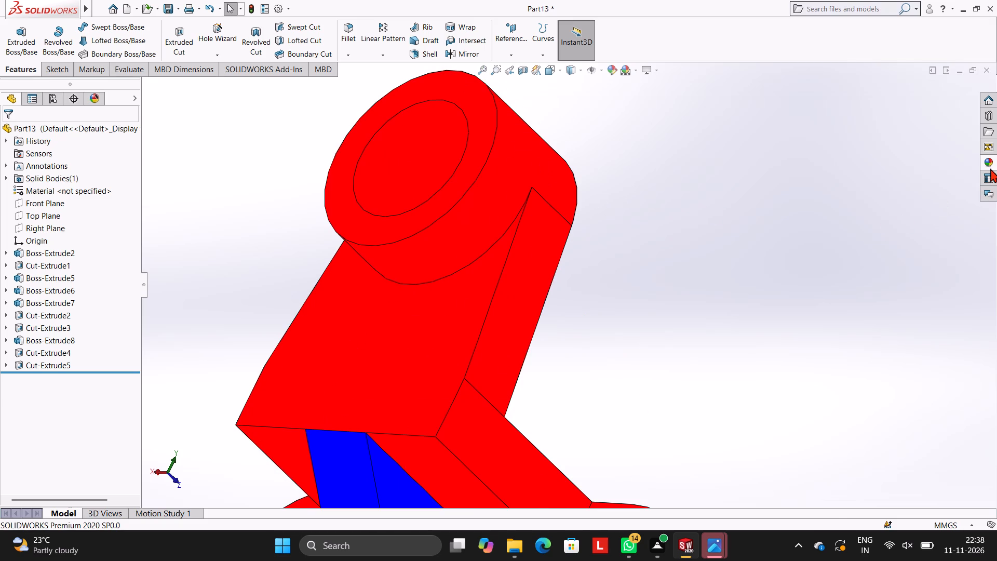
pyautogui.click(987, 163)
pyautogui.moveTo(881, 433); pyautogui.dragTo(509, 121)
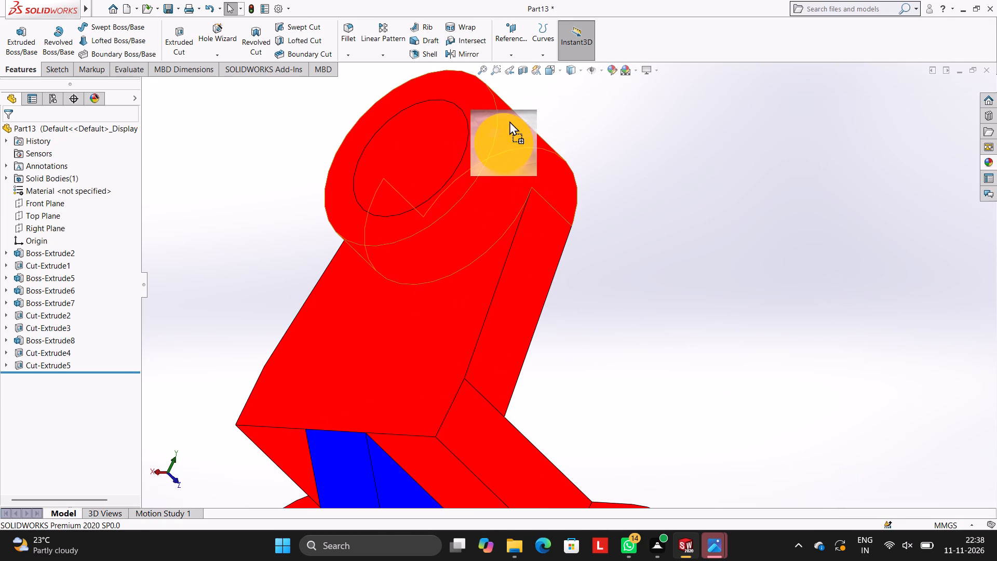
pyautogui.moveTo(509, 121); pyautogui.dragTo(509, 122)
pyautogui.click(509, 123)
pyautogui.moveTo(567, 163); pyautogui.dragTo(653, 102, button='middle')
pyautogui.scroll(4, 638, 136)
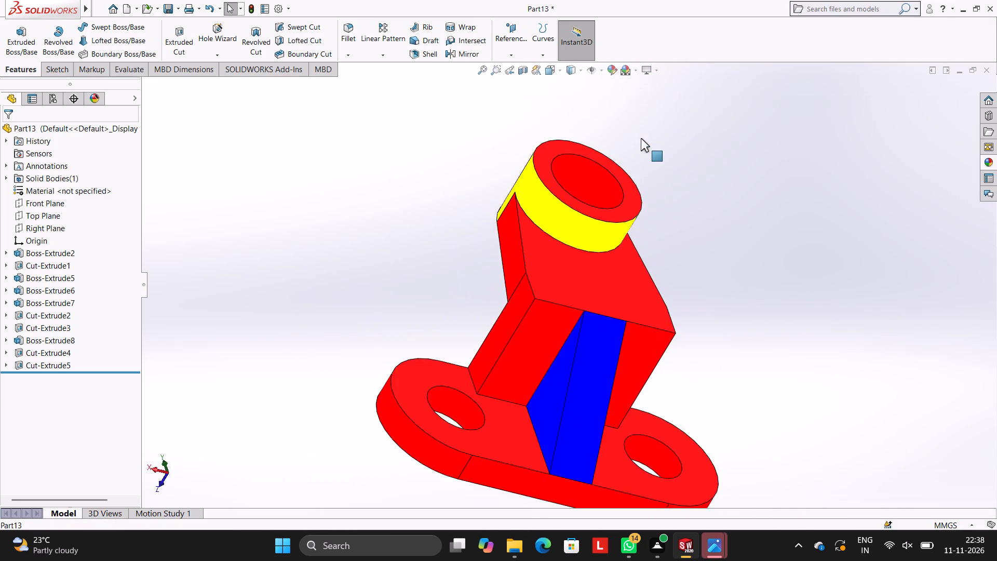
# Apply the Yellow LED appearance to the ring-shaped end face of the boss lug.
pyautogui.moveTo(688, 162); pyautogui.dragTo(625, 203, button='middle')
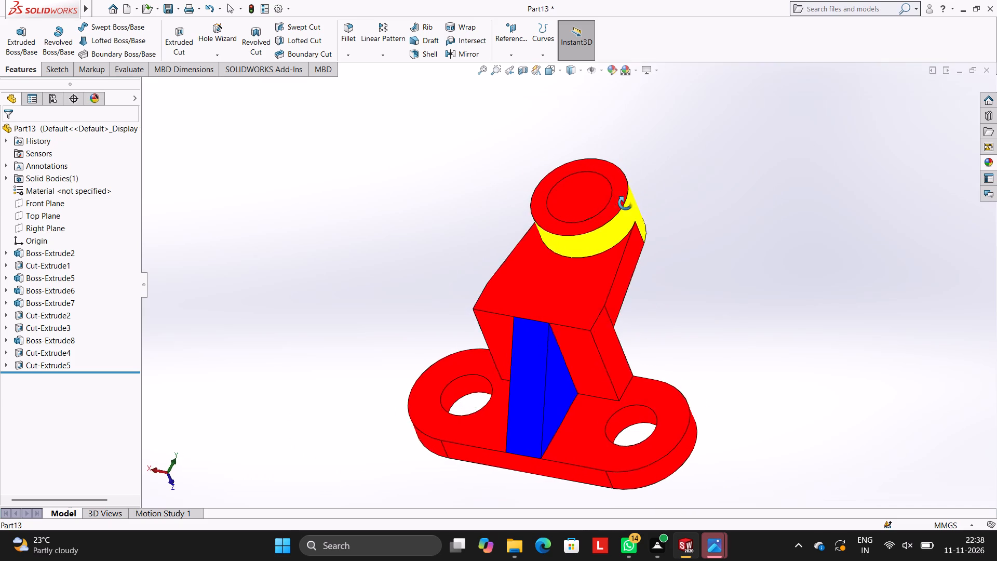
pyautogui.moveTo(625, 203); pyautogui.dragTo(648, 208, button='middle')
pyautogui.click(988, 162)
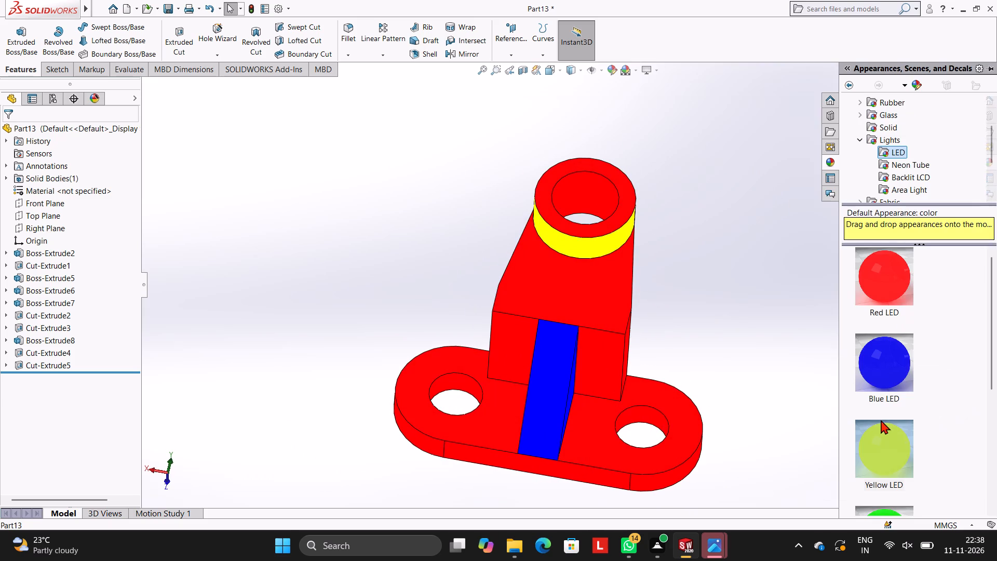
pyautogui.moveTo(877, 444); pyautogui.dragTo(626, 181)
pyautogui.click(624, 181)
# Apply the Green LED appearance to the inner cylindrical faces of both holes in the base.
pyautogui.moveTo(736, 203); pyautogui.dragTo(677, 171, button='middle')
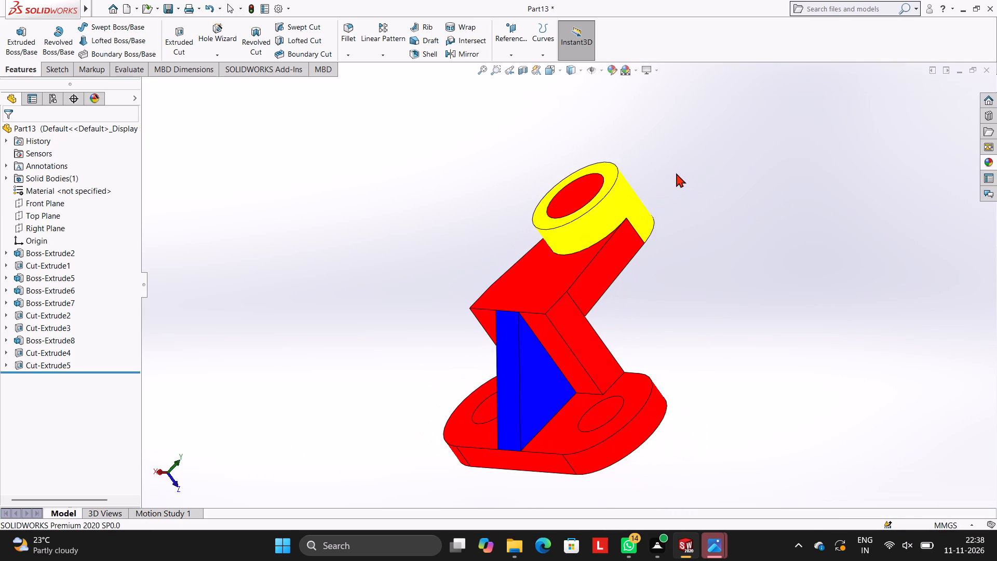
pyautogui.moveTo(675, 259); pyautogui.dragTo(678, 243, button='middle')
pyautogui.scroll(-4, 617, 328)
pyautogui.scroll(4, 637, 373)
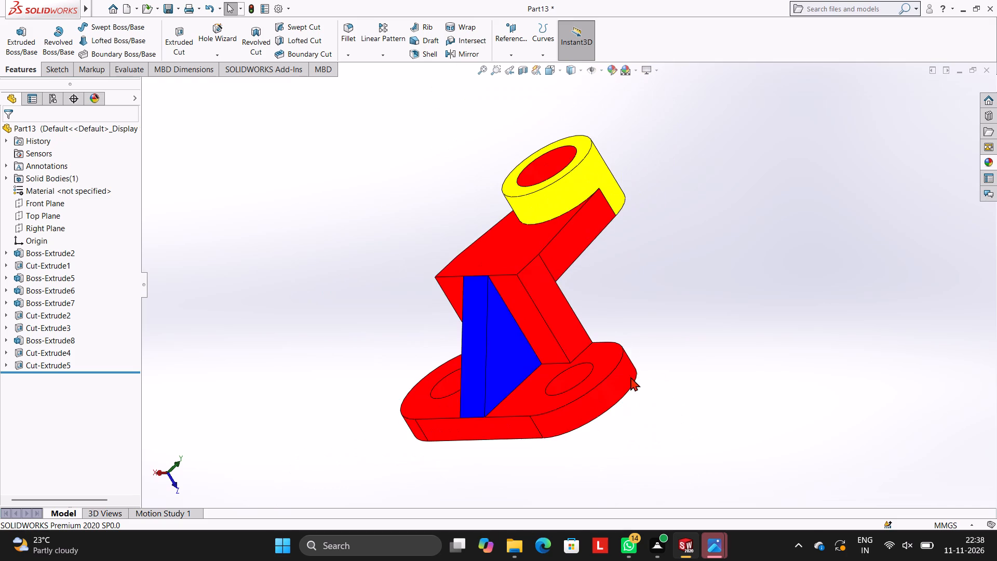
pyautogui.moveTo(603, 312); pyautogui.dragTo(616, 364, button='middle')
pyautogui.click(985, 159)
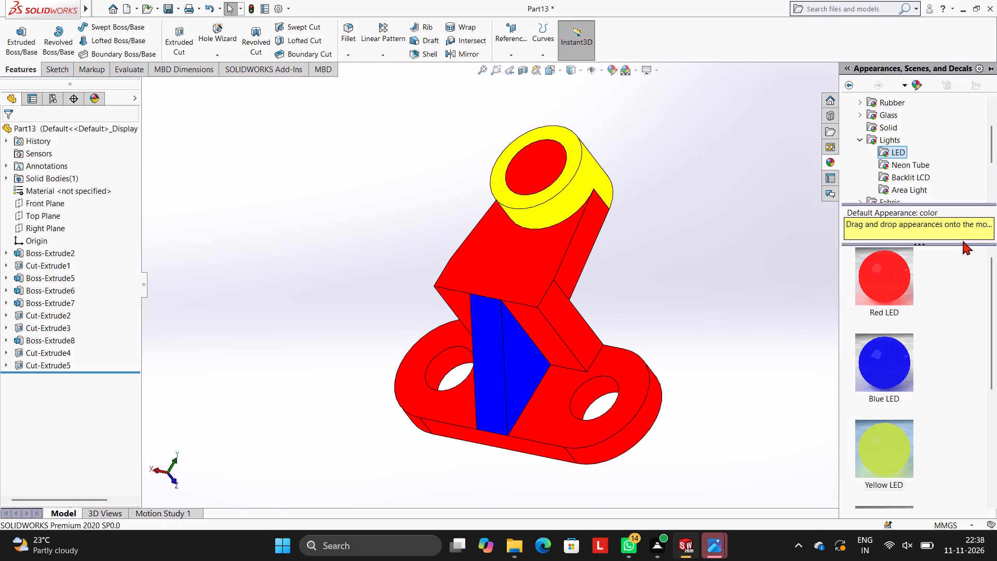
pyautogui.scroll(-2, 890, 411)
pyautogui.moveTo(888, 308); pyautogui.dragTo(726, 417)
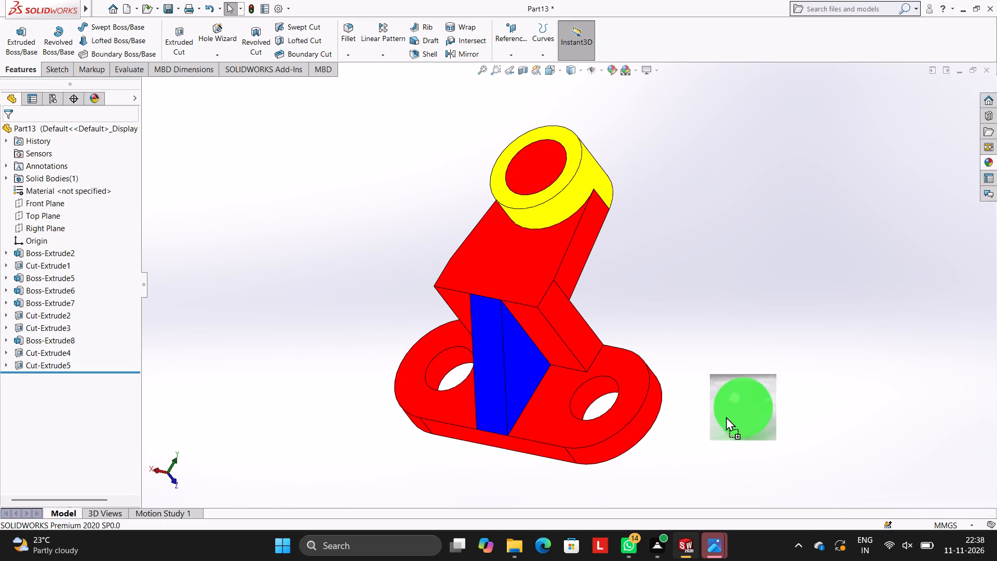
pyautogui.moveTo(726, 417); pyautogui.dragTo(590, 396)
pyautogui.click(590, 396)
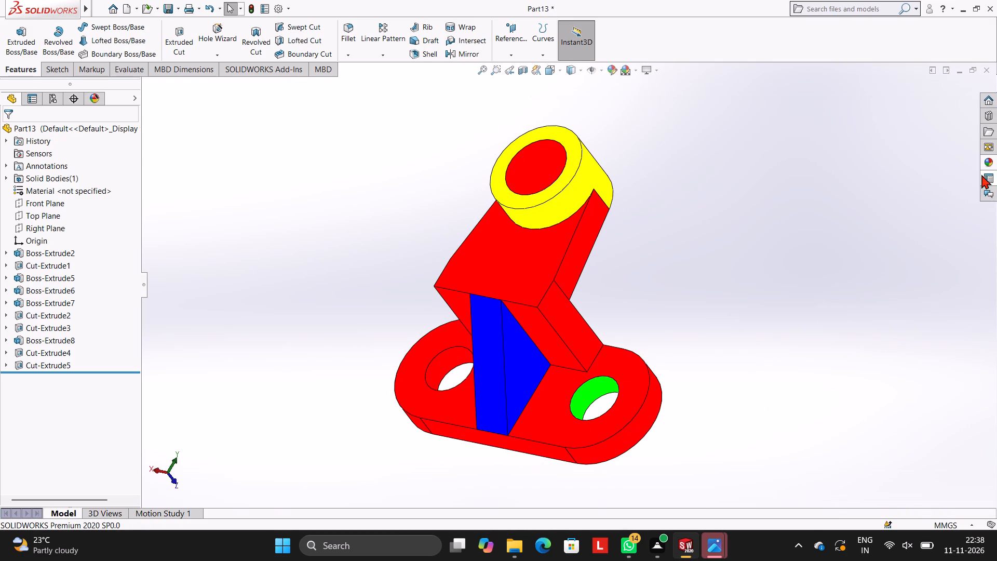
pyautogui.click(993, 161)
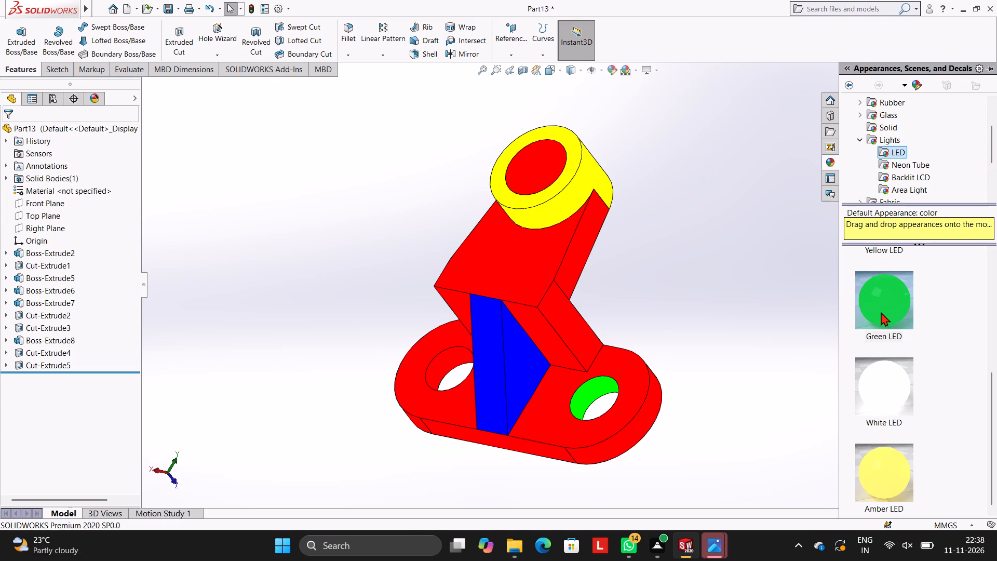
pyautogui.moveTo(882, 304); pyautogui.dragTo(438, 358)
pyautogui.click(438, 358)
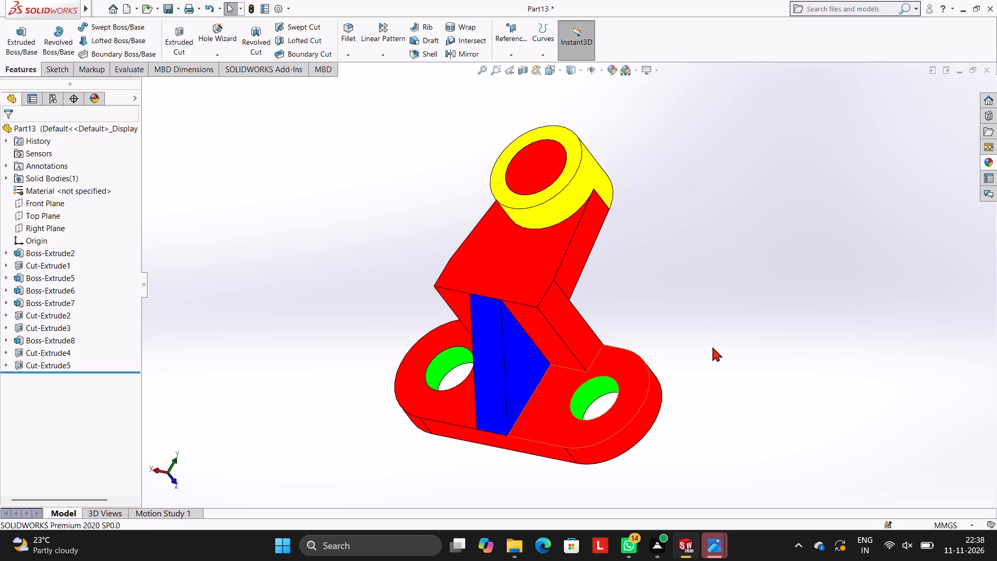
# Save the part in the Documents folder as ANGLED BRACKET WITH RIB AND RAISED ROUND BOSS.
pyautogui.moveTo(712, 345); pyautogui.dragTo(690, 328, button='middle')
pyautogui.scroll(3, 552, 299)
pyautogui.moveTo(631, 290); pyautogui.dragTo(657, 283, button='middle')
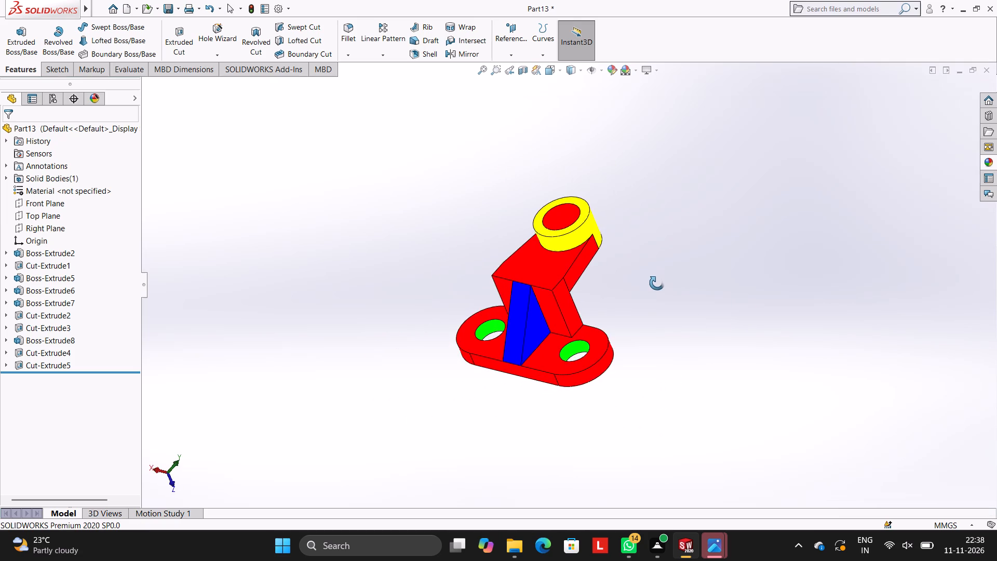
pyautogui.moveTo(657, 283); pyautogui.dragTo(680, 232, button='middle')
pyautogui.moveTo(664, 284); pyautogui.dragTo(648, 289, button='middle')
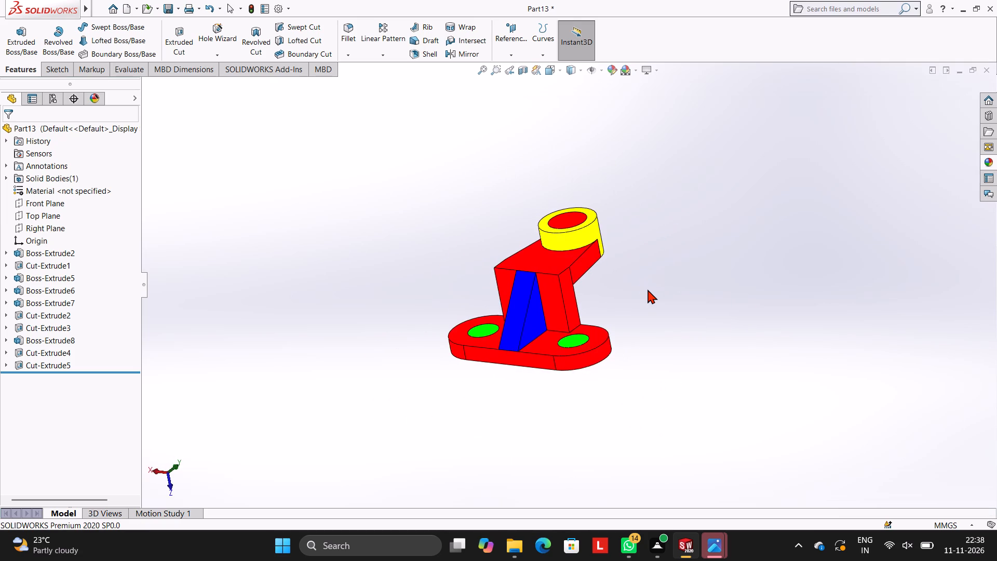
pyautogui.moveTo(648, 289); pyautogui.dragTo(648, 289, button='middle')
pyautogui.hotkey('ctrl', 's')
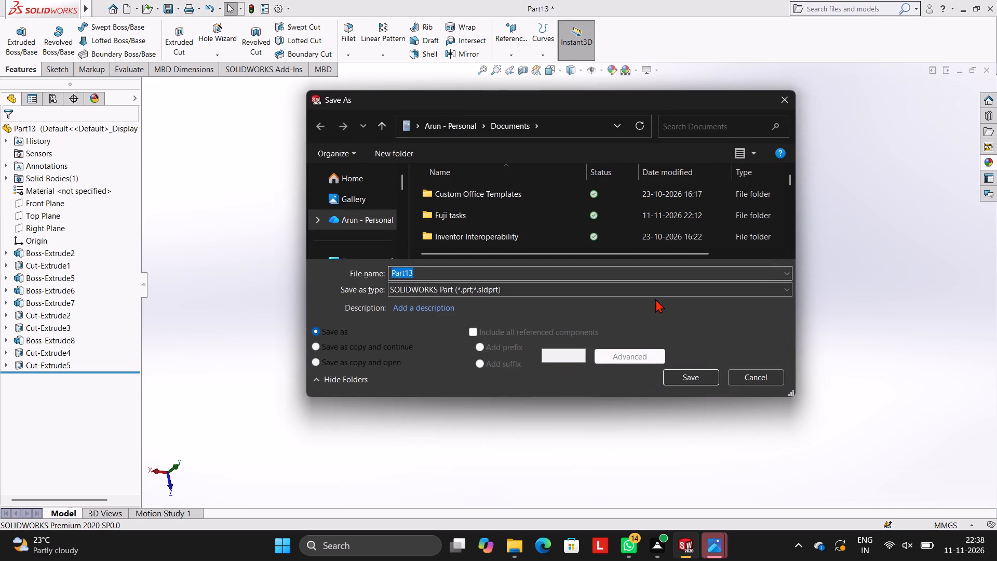
pyautogui.write('ANGLE')
pyautogui.write('D')
pyautogui.press('space')
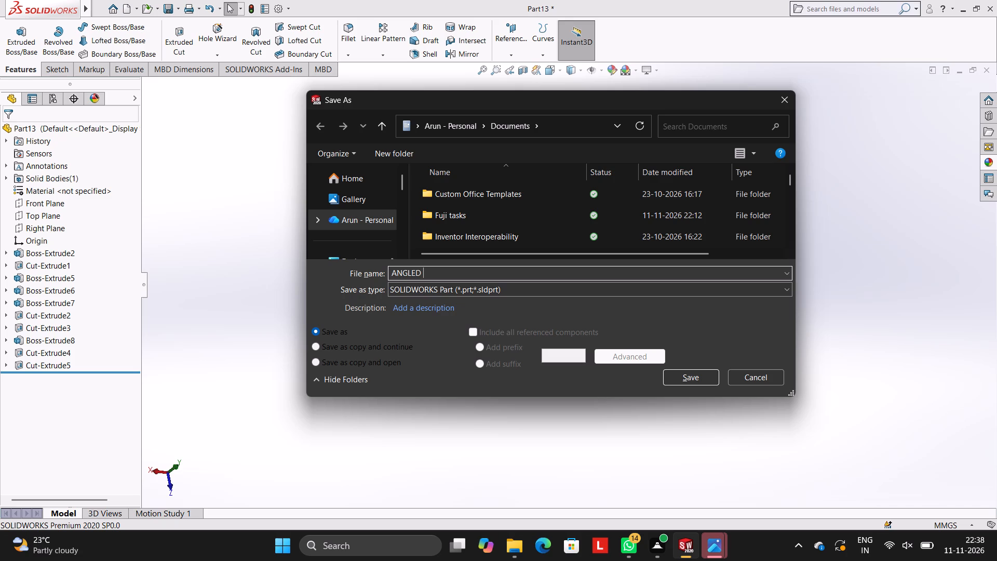
pyautogui.write('BR')
pyautogui.write('ACKET')
pyautogui.press('space')
pyautogui.write('WITH')
pyautogui.press('space')
pyautogui.write('RIB AND')
pyautogui.press('space')
pyautogui.write('RAISED ROUND BOSS')
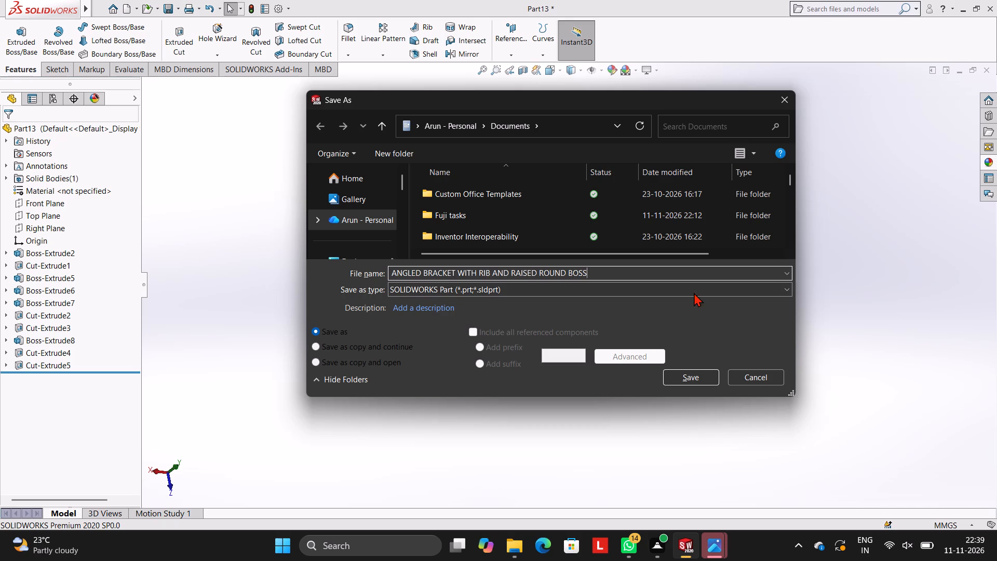
pyautogui.click(692, 382)
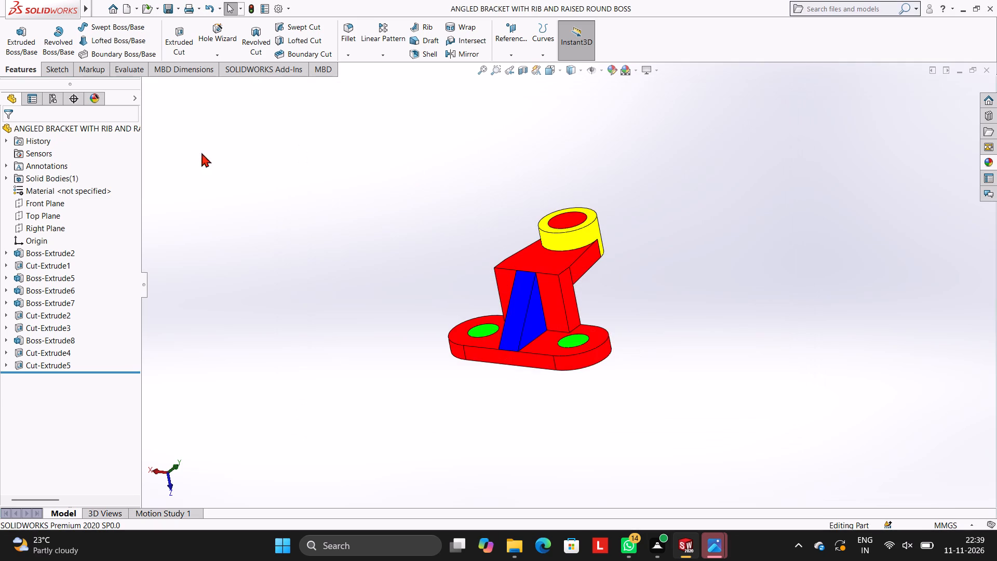
# Save a copy of the bracket in Adobe Portable Document Format (*.pdf) under the same file name.
pyautogui.click(176, 7)
pyautogui.click(181, 31)
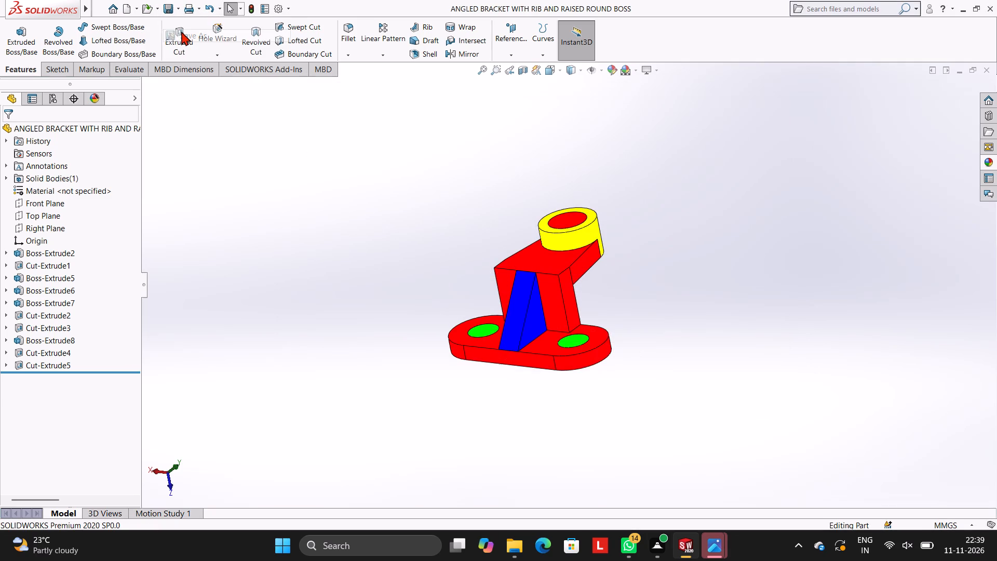
pyautogui.click(603, 291)
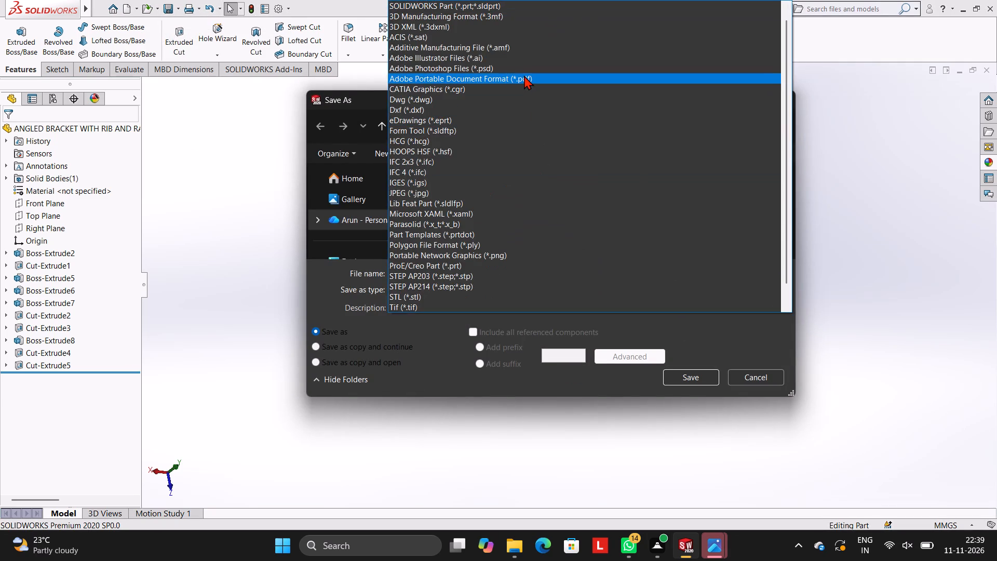
pyautogui.click(524, 75)
pyautogui.click(683, 395)
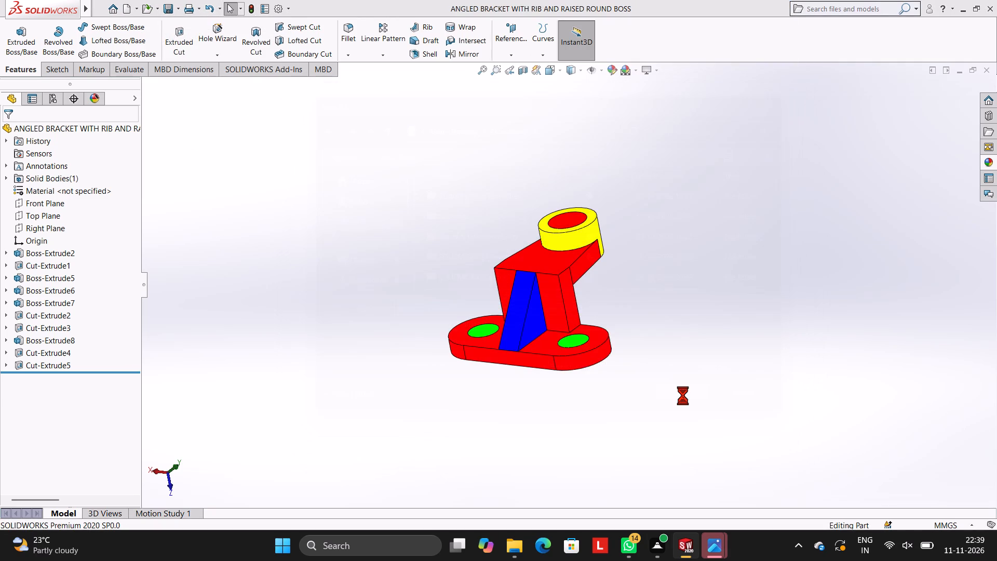